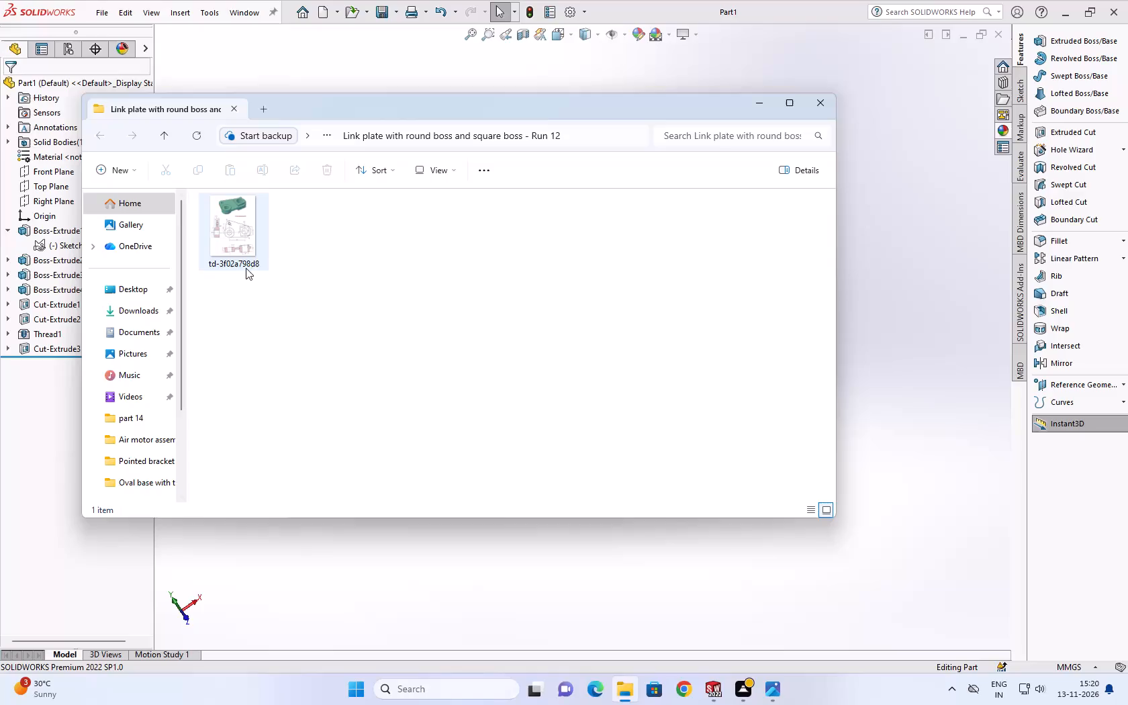
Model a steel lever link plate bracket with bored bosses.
Open the reference drawing image td-3f02a798d8 from the Run 12 link plate folder.
{"action": "left_click", "coordinate": [246, 254]}
{"action": "left_click", "coordinate": [221, 229]}
{"action": "double_click", "coordinate": [221, 229]}
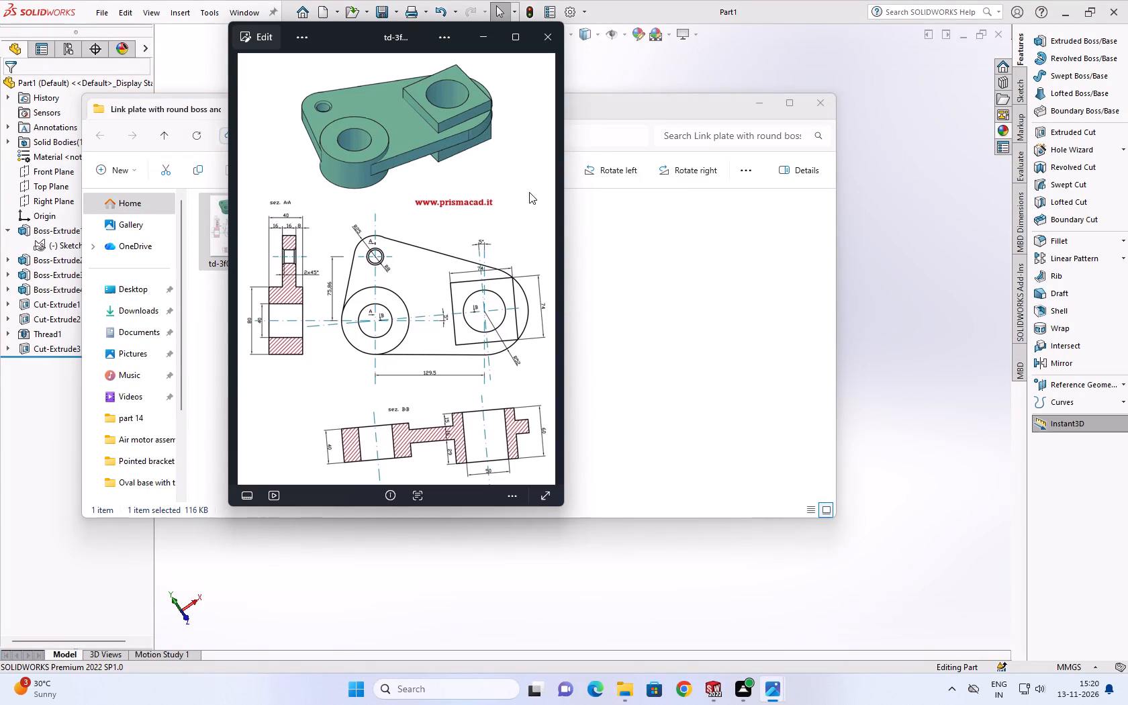
Switch to SOLIDWORKS and close the previously modelled red part, Part1.
{"action": "left_click", "coordinate": [893, 144]}
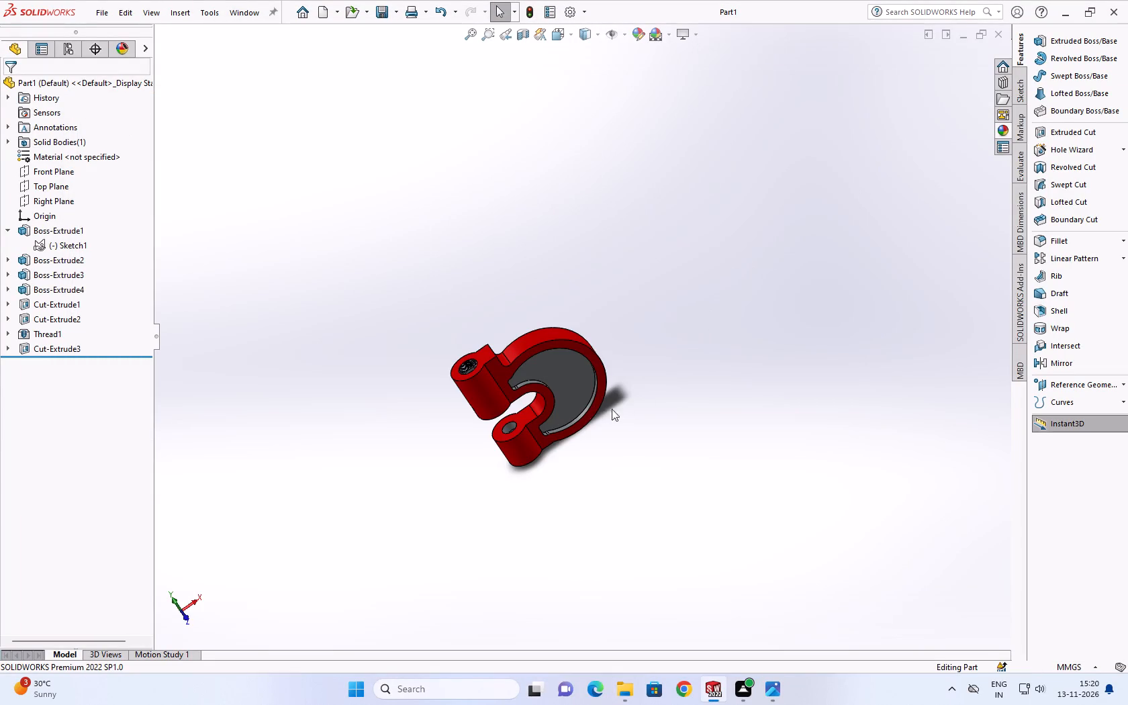
{"action": "scroll", "coordinate": [496, 381], "scroll_direction": "up", "scroll_amount": 1}
{"action": "left_click", "coordinate": [998, 34]}
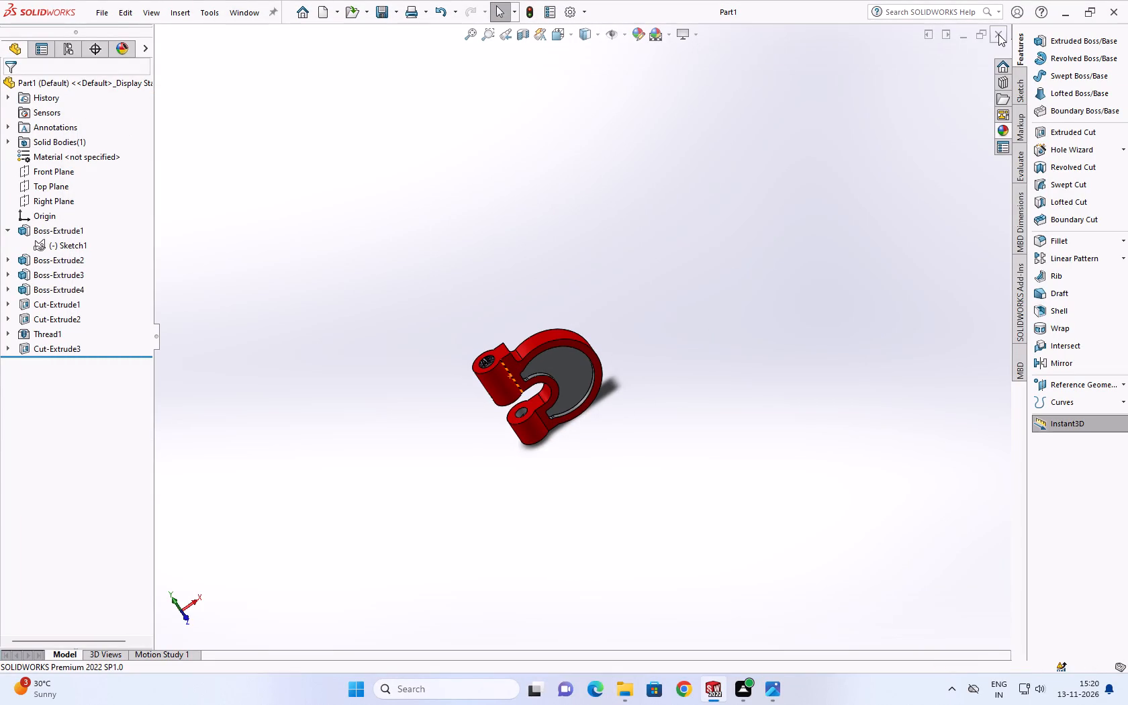
Create a new part document.
{"action": "left_click", "coordinate": [211, 11]}
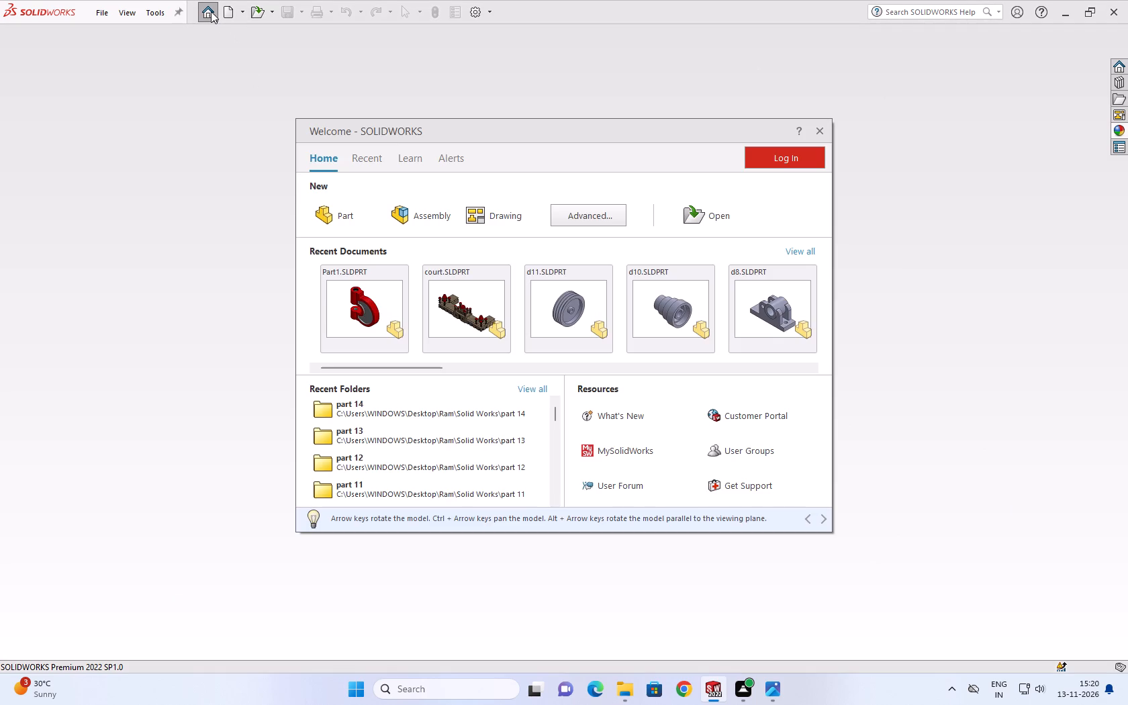
{"action": "left_click", "coordinate": [357, 214]}
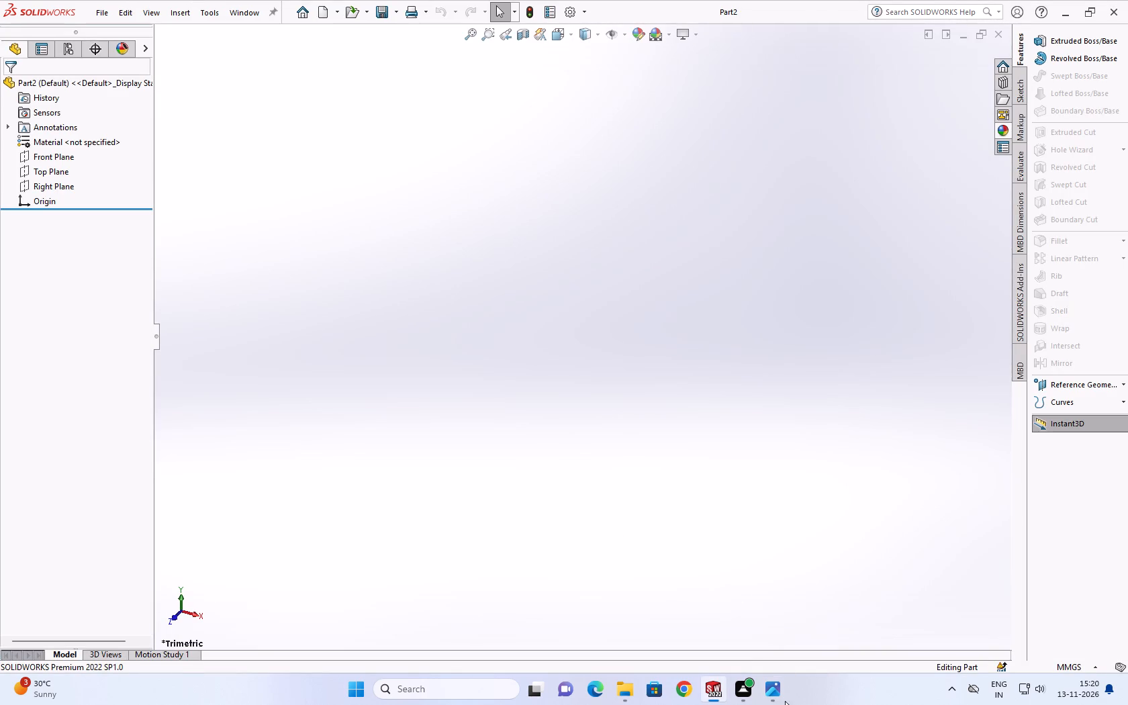
Switch to the drawing image in Photos and examine the isometric view and the front view's outline, circles and dimensions.
{"action": "left_click", "coordinate": [759, 569]}
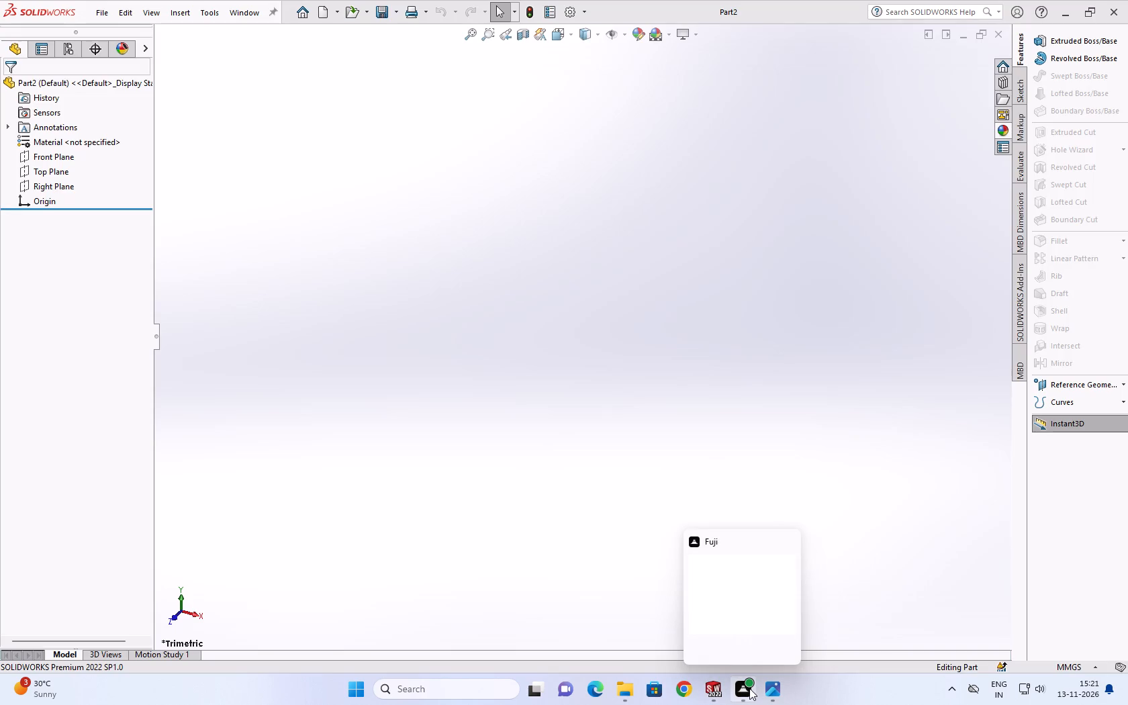
{"action": "left_click", "coordinate": [765, 688]}
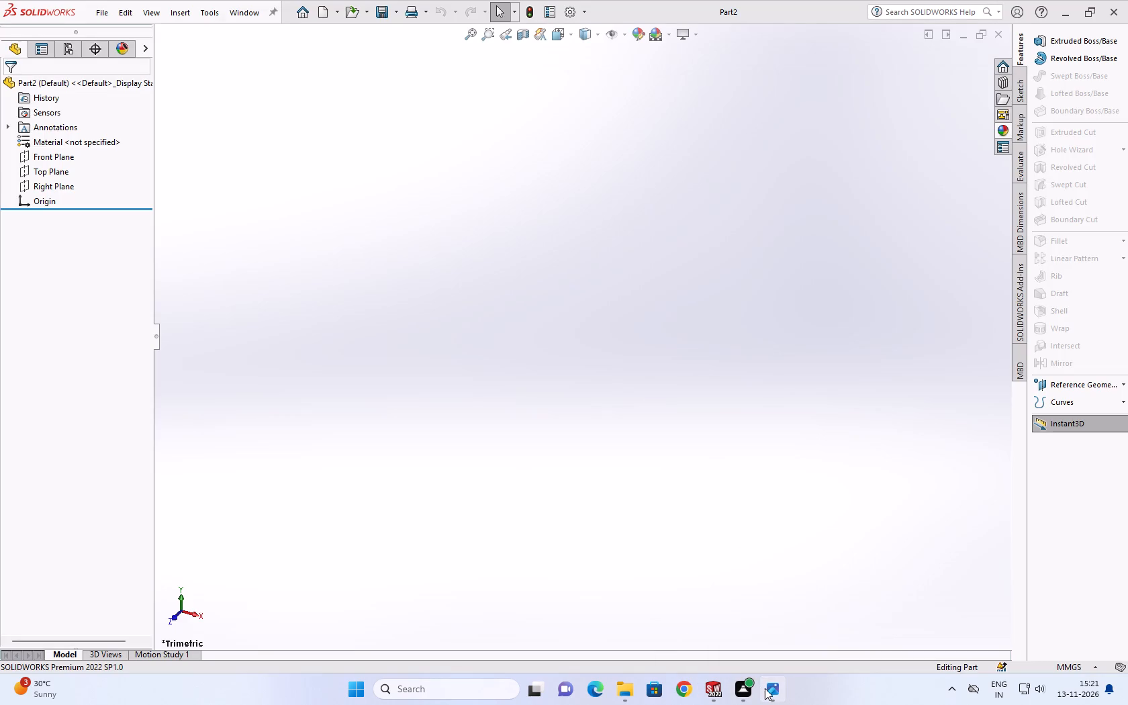
{"action": "scroll", "coordinate": [464, 392], "scroll_direction": "up", "scroll_amount": 3}
{"action": "scroll", "coordinate": [375, 222], "scroll_direction": "down", "scroll_amount": 3}
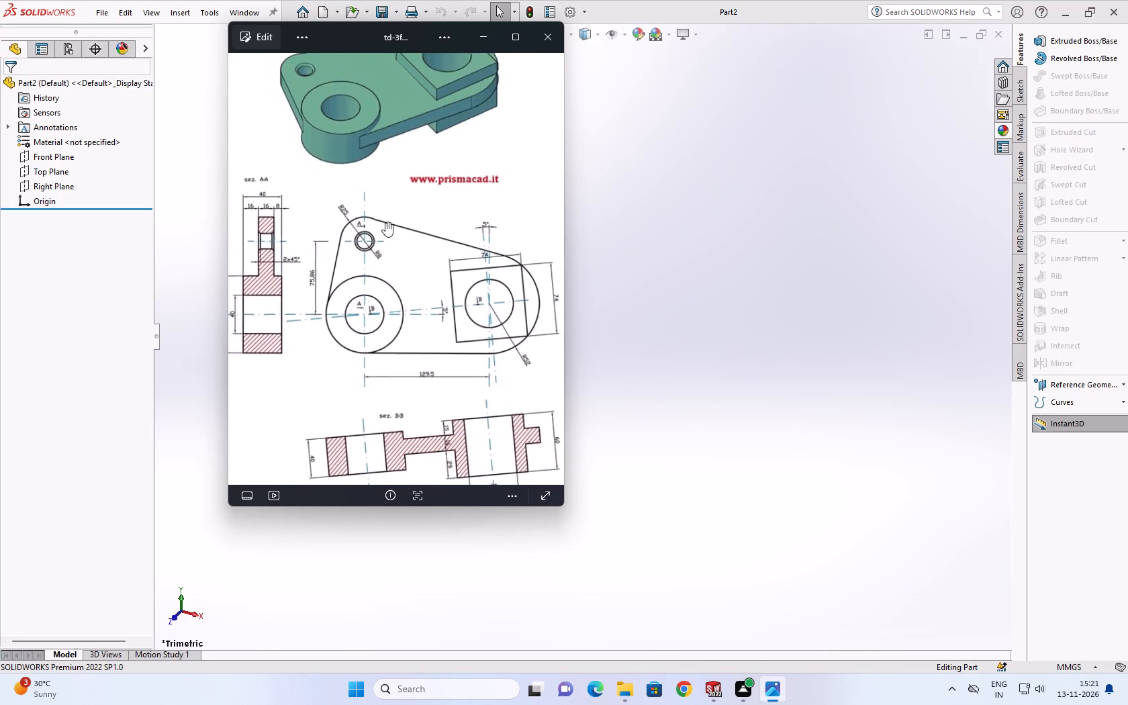
{"action": "scroll", "coordinate": [385, 222], "scroll_direction": "down", "scroll_amount": 2}
{"action": "scroll", "coordinate": [416, 351], "scroll_direction": "down", "scroll_amount": 1}
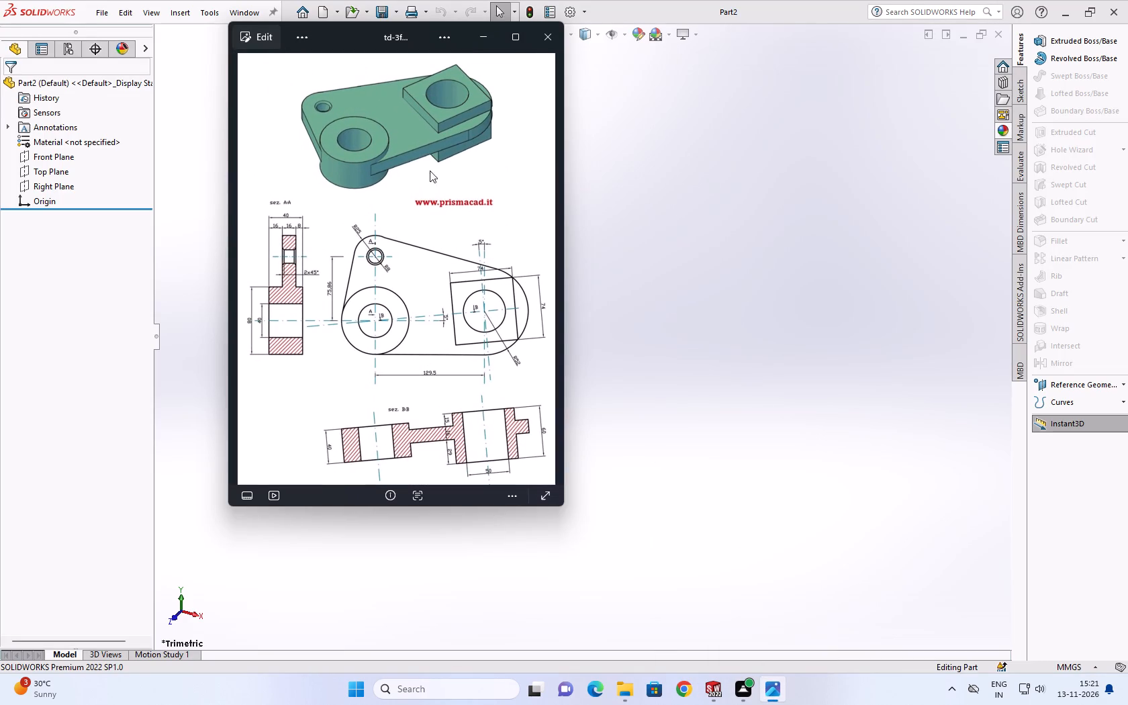
{"action": "scroll", "coordinate": [440, 202], "scroll_direction": "up", "scroll_amount": 1}
{"action": "scroll", "coordinate": [439, 169], "scroll_direction": "down", "scroll_amount": 2}
{"action": "scroll", "coordinate": [464, 205], "scroll_direction": "up", "scroll_amount": 2}
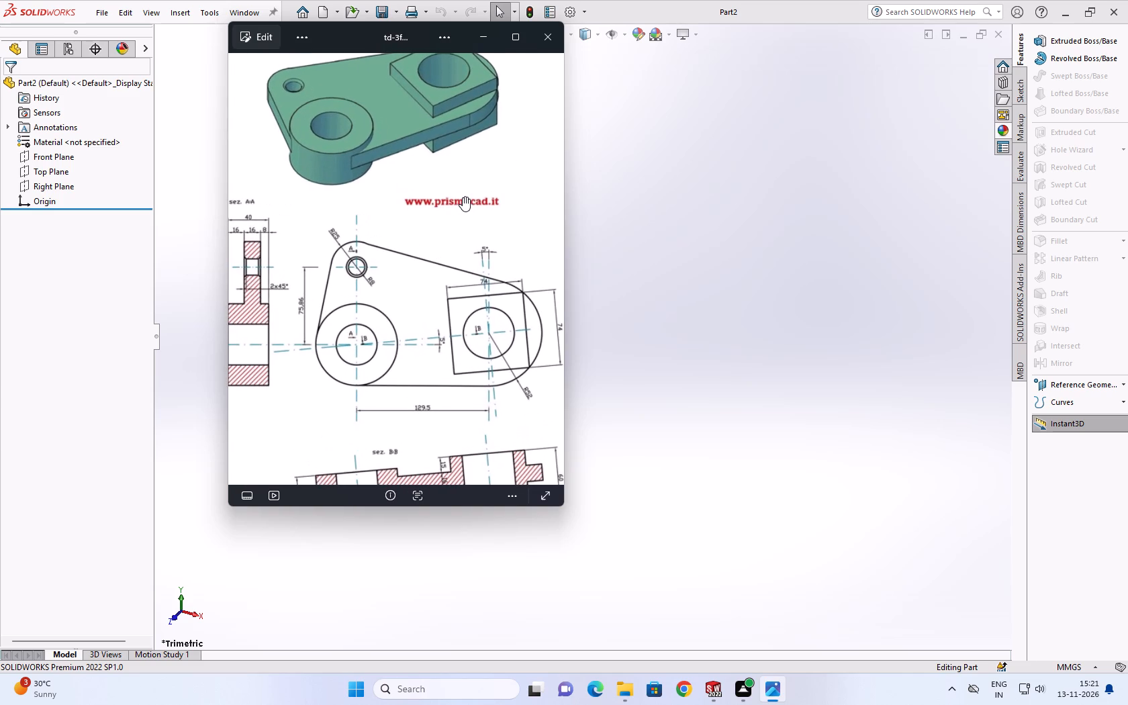
{"action": "scroll", "coordinate": [396, 250], "scroll_direction": "up", "scroll_amount": 2}
{"action": "scroll", "coordinate": [394, 244], "scroll_direction": "down", "scroll_amount": 4}
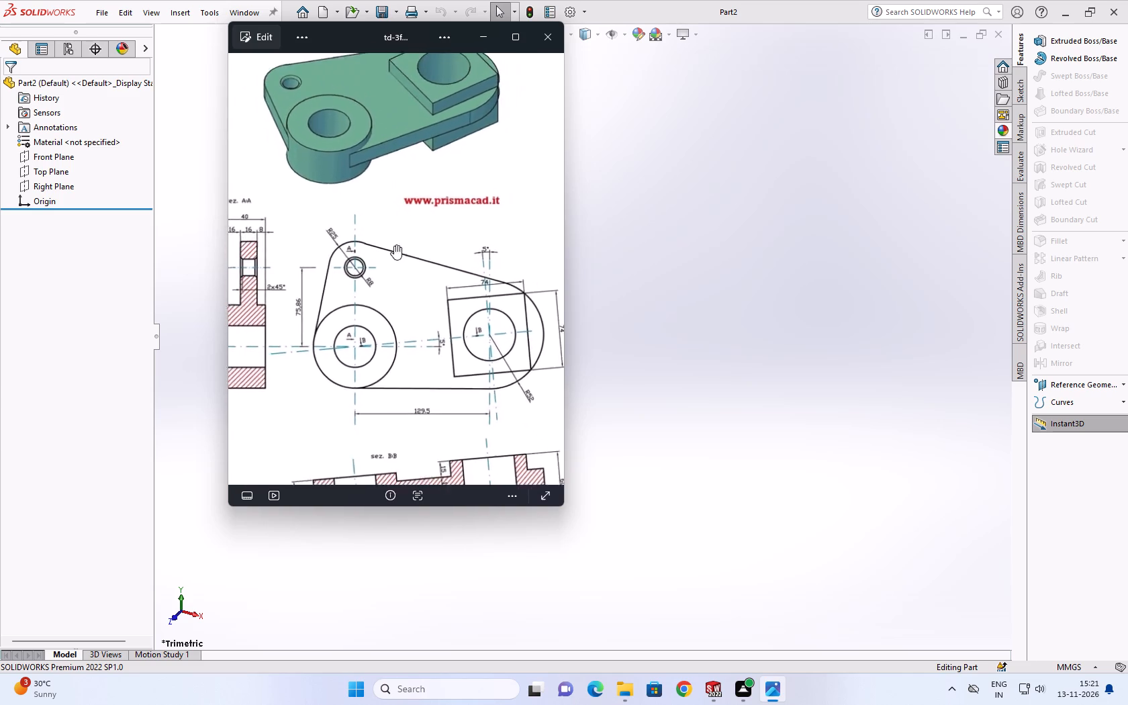
{"action": "scroll", "coordinate": [394, 245], "scroll_direction": "down", "scroll_amount": 7}
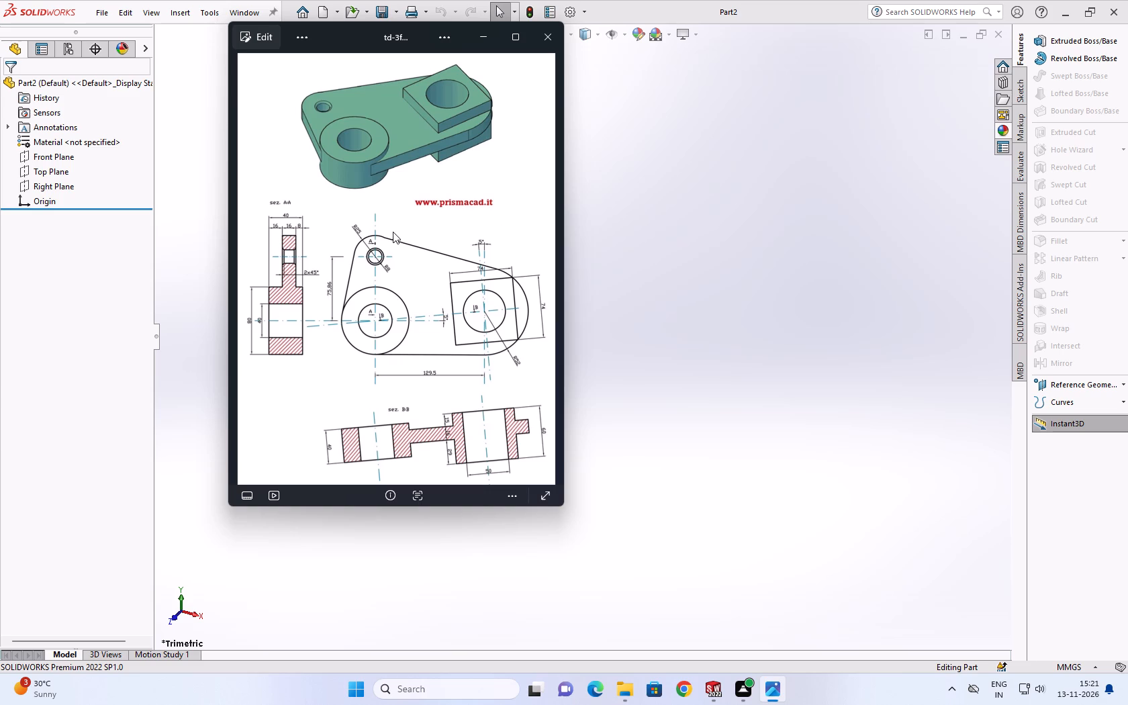
{"action": "scroll", "coordinate": [391, 232], "scroll_direction": "down", "scroll_amount": 3}
{"action": "scroll", "coordinate": [418, 273], "scroll_direction": "up", "scroll_amount": 2}
{"action": "scroll", "coordinate": [420, 263], "scroll_direction": "down", "scroll_amount": 4}
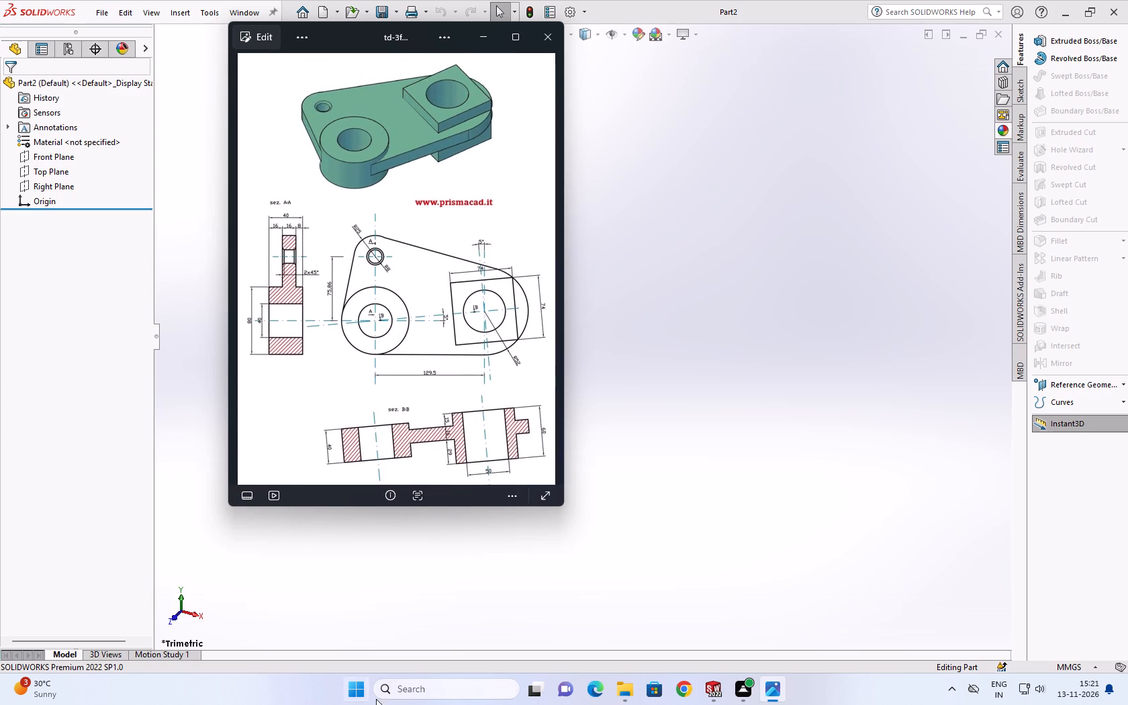
{"action": "scroll", "coordinate": [576, 465], "scroll_direction": "up", "scroll_amount": 1}
{"action": "scroll", "coordinate": [504, 379], "scroll_direction": "down", "scroll_amount": 1}
{"action": "scroll", "coordinate": [508, 382], "scroll_direction": "up", "scroll_amount": 2}
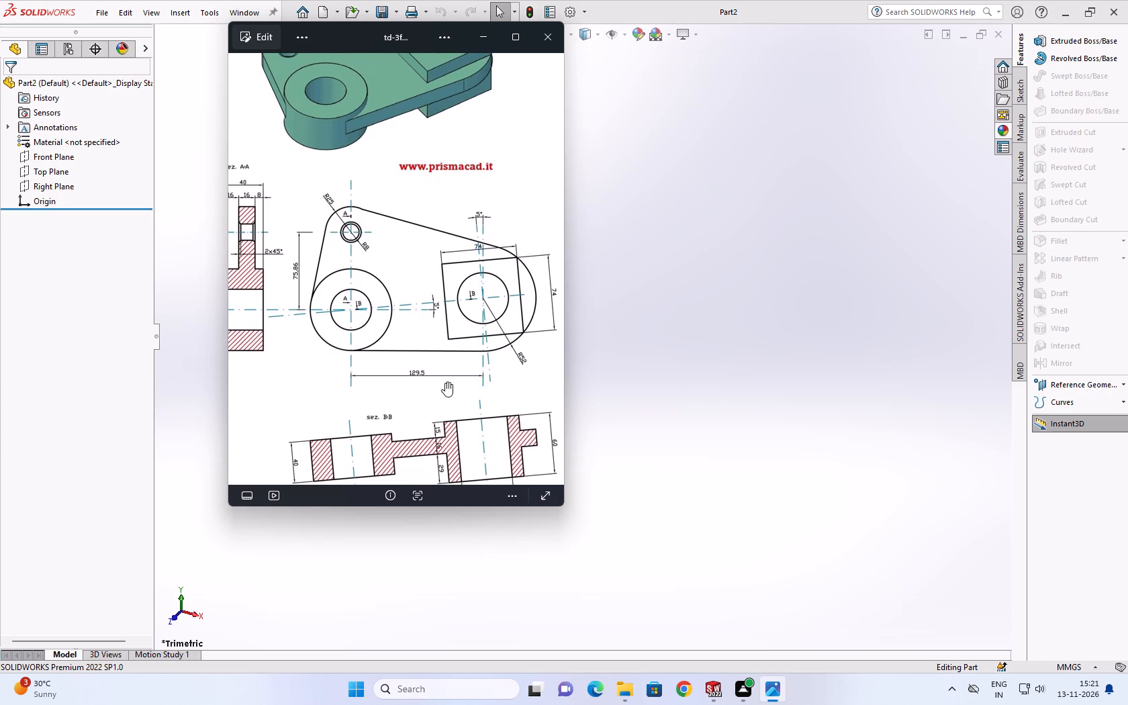
{"action": "scroll", "coordinate": [445, 220], "scroll_direction": "up", "scroll_amount": 2}
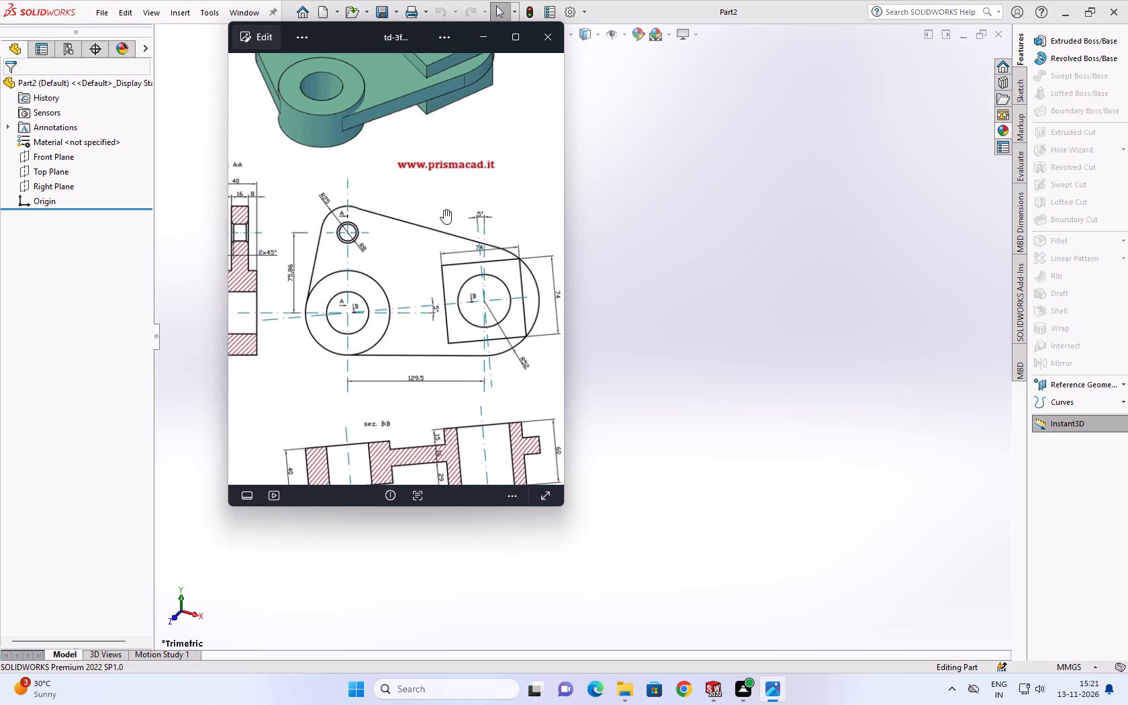
{"action": "scroll", "coordinate": [425, 219], "scroll_direction": "down", "scroll_amount": 8}
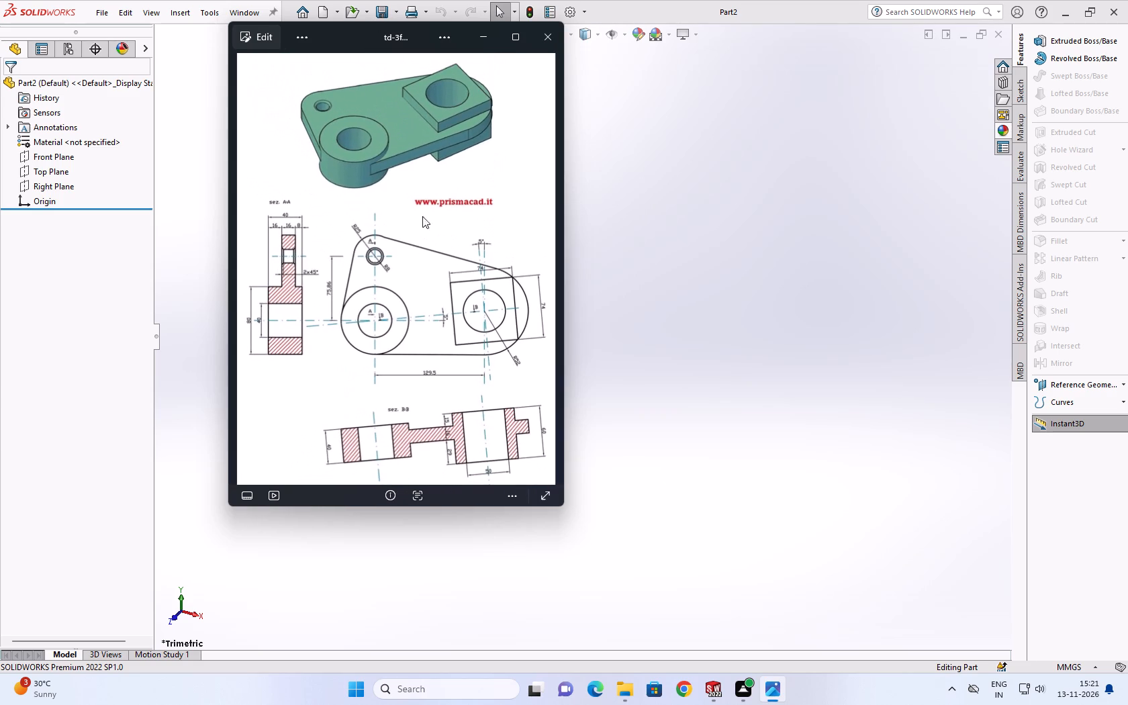
{"action": "scroll", "coordinate": [414, 240], "scroll_direction": "up", "scroll_amount": 6}
{"action": "scroll", "coordinate": [423, 265], "scroll_direction": "down", "scroll_amount": 6}
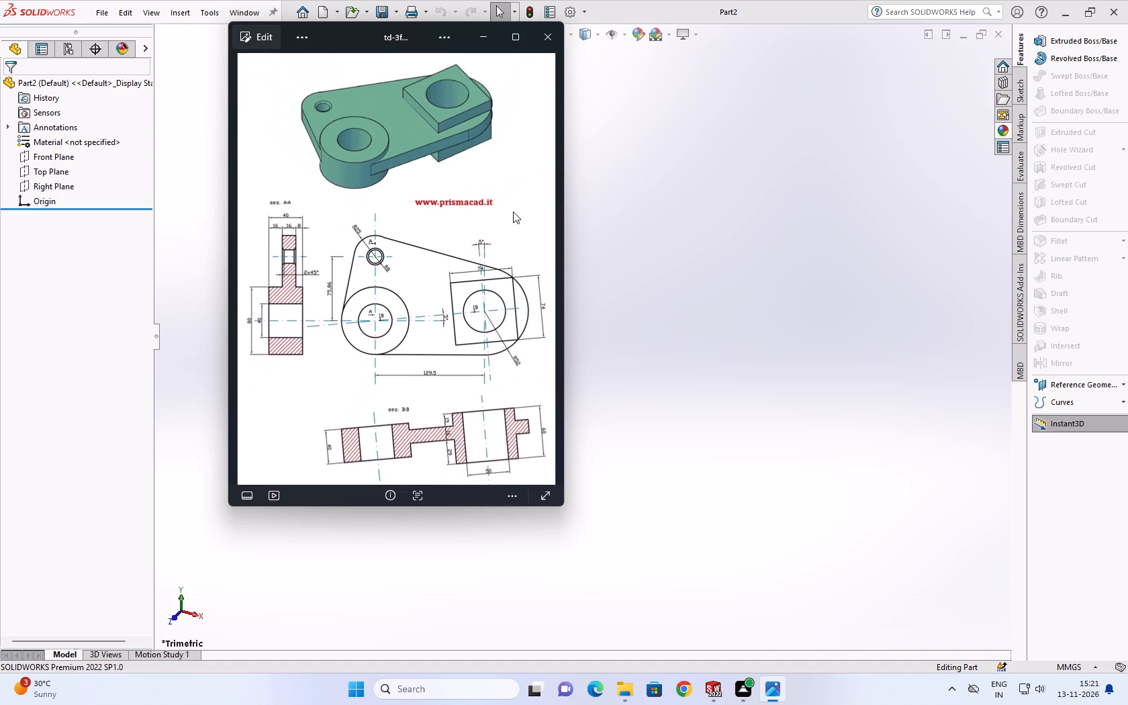
{"action": "scroll", "coordinate": [440, 302], "scroll_direction": "up", "scroll_amount": 2}
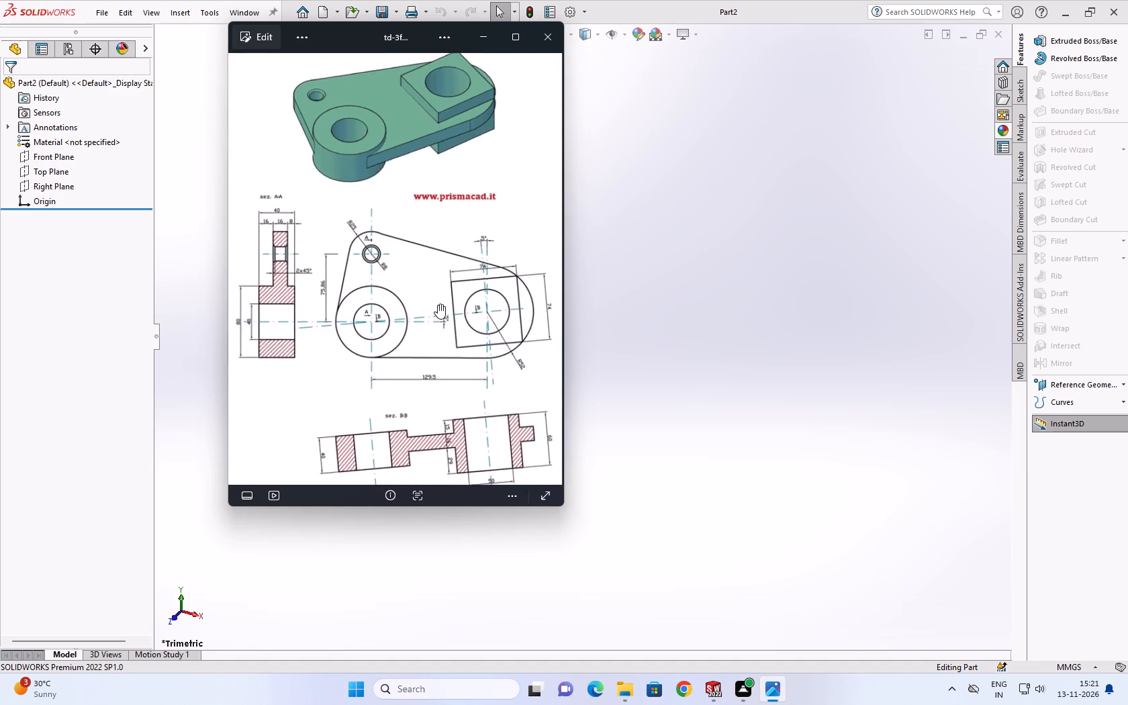
{"action": "scroll", "coordinate": [432, 314], "scroll_direction": "down", "scroll_amount": 8}
{"action": "scroll", "coordinate": [431, 316], "scroll_direction": "up", "scroll_amount": 4}
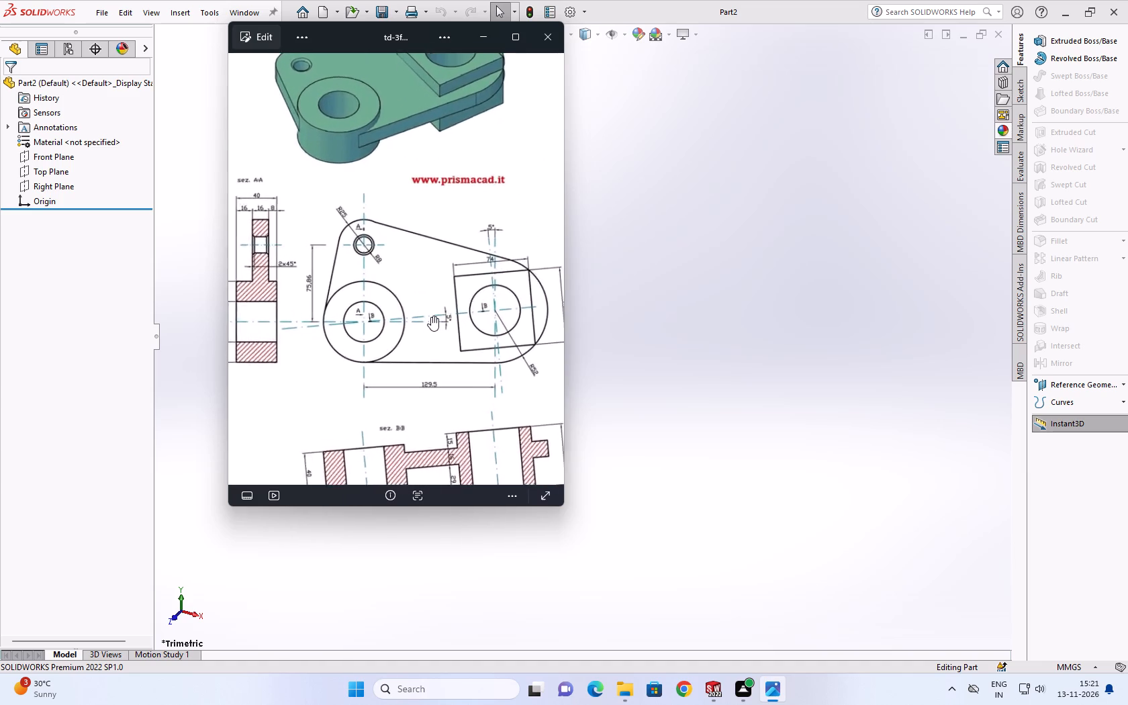
{"action": "scroll", "coordinate": [387, 322], "scroll_direction": "down", "scroll_amount": 4}
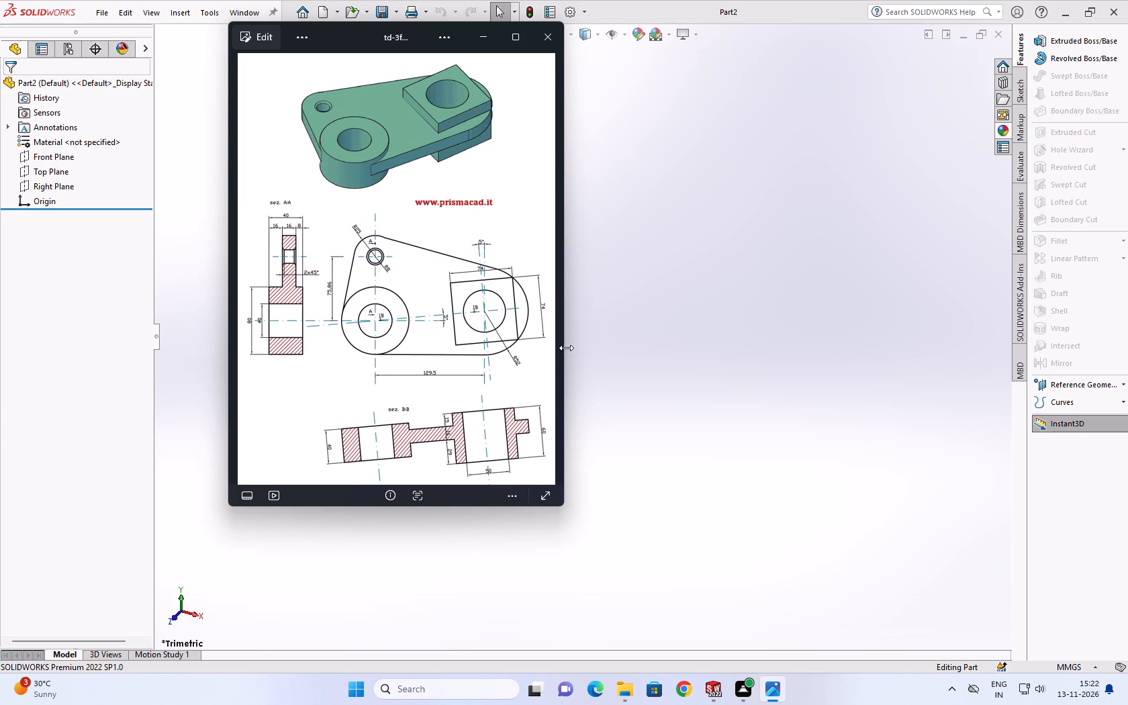
Examine section B-B of the drawing for the thicknesses of the plate, round boss and square boss.
{"action": "scroll", "coordinate": [461, 366], "scroll_direction": "up", "scroll_amount": 3}
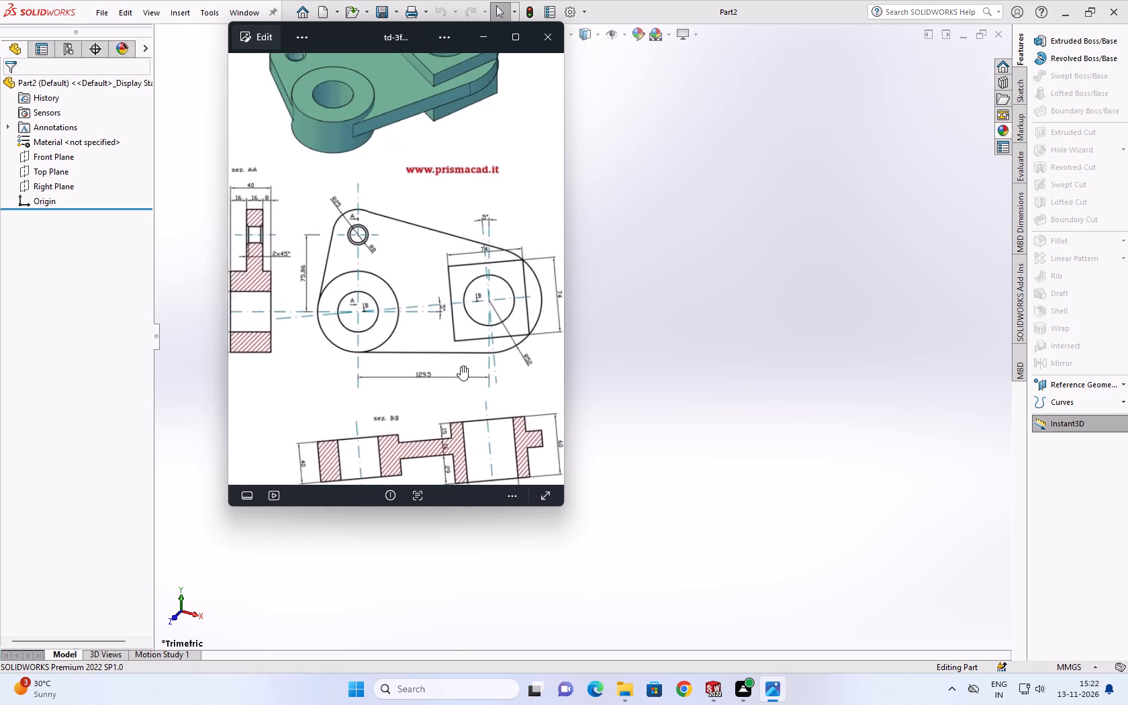
{"action": "scroll", "coordinate": [459, 389], "scroll_direction": "down", "scroll_amount": 5}
{"action": "scroll", "coordinate": [470, 444], "scroll_direction": "down", "scroll_amount": 1}
{"action": "scroll", "coordinate": [486, 453], "scroll_direction": "up", "scroll_amount": 6}
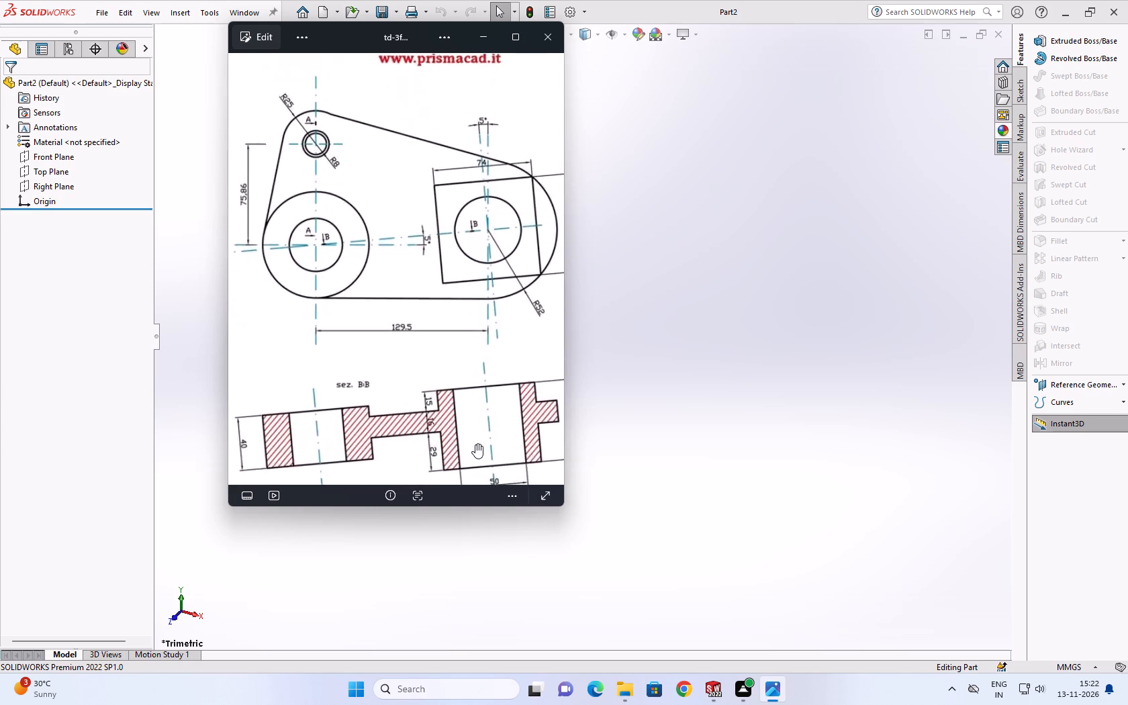
{"action": "scroll", "coordinate": [475, 444], "scroll_direction": "down", "scroll_amount": 2}
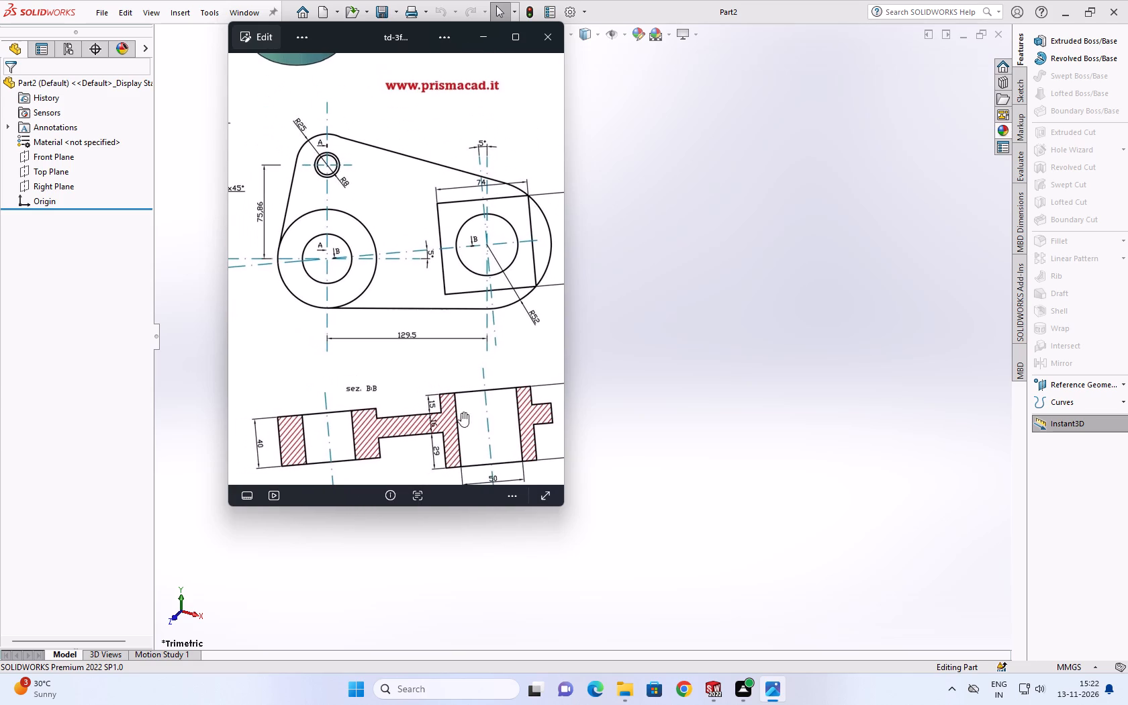
{"action": "scroll", "coordinate": [457, 412], "scroll_direction": "down", "scroll_amount": 3}
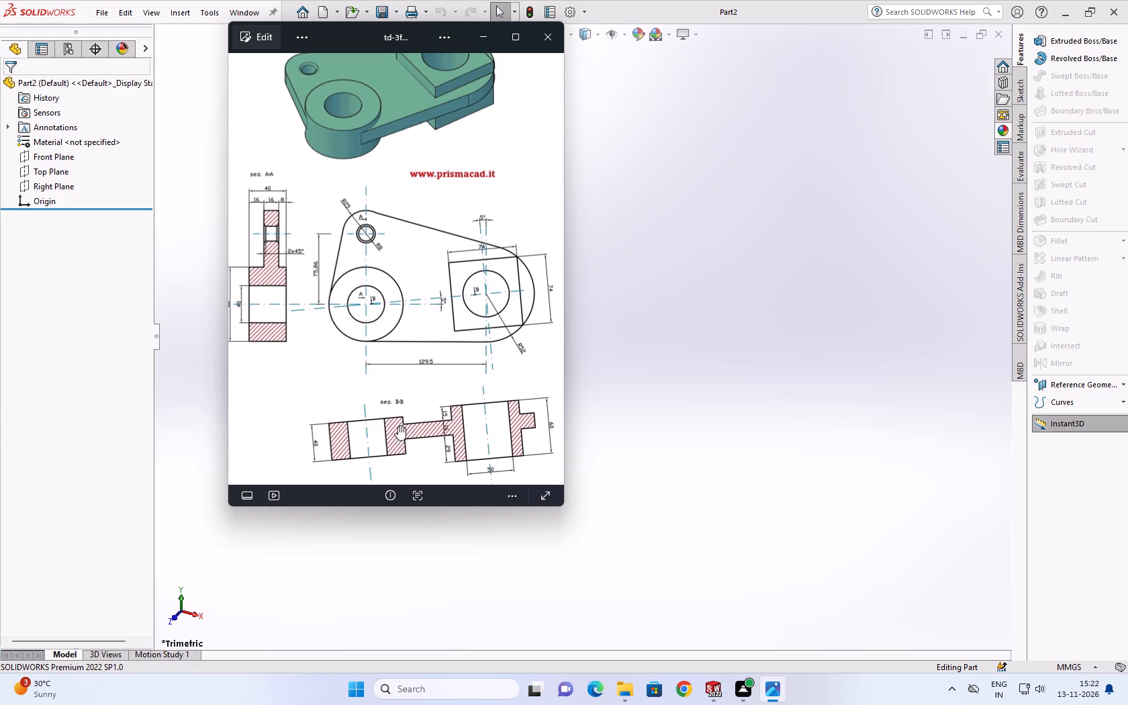
{"action": "scroll", "coordinate": [393, 438], "scroll_direction": "down", "scroll_amount": 1}
{"action": "scroll", "coordinate": [353, 453], "scroll_direction": "up", "scroll_amount": 3}
{"action": "scroll", "coordinate": [438, 456], "scroll_direction": "up", "scroll_amount": 3}
{"action": "scroll", "coordinate": [434, 428], "scroll_direction": "down", "scroll_amount": 7}
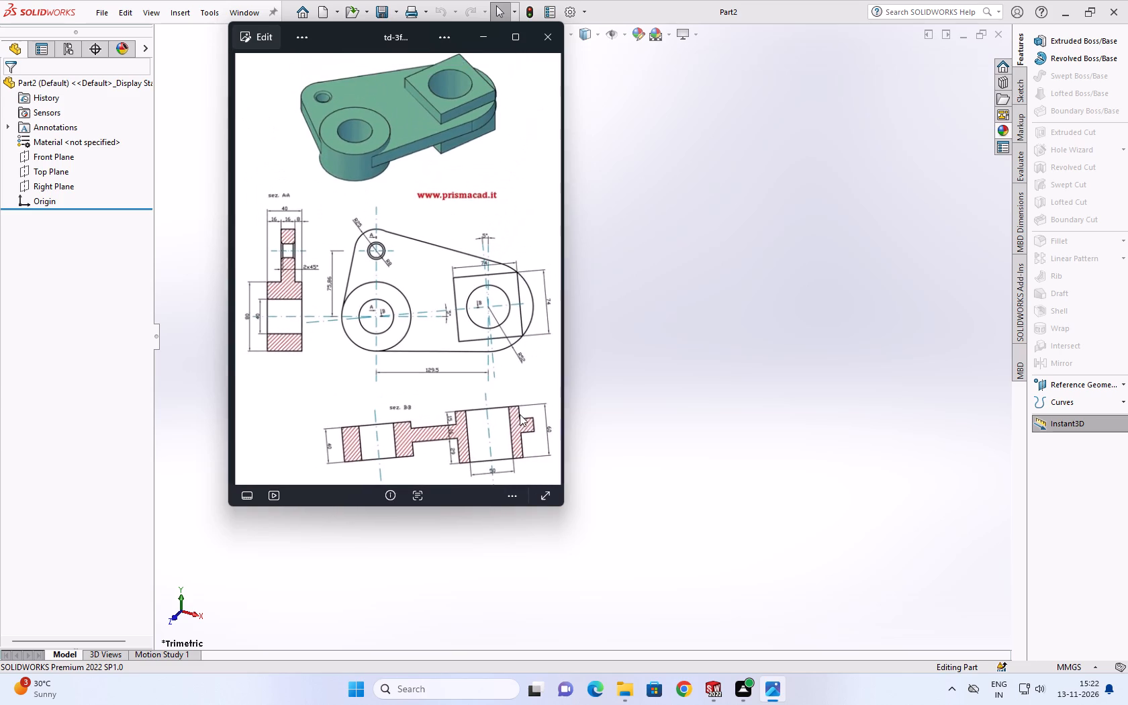
{"action": "scroll", "coordinate": [520, 414], "scroll_direction": "down", "scroll_amount": 2}
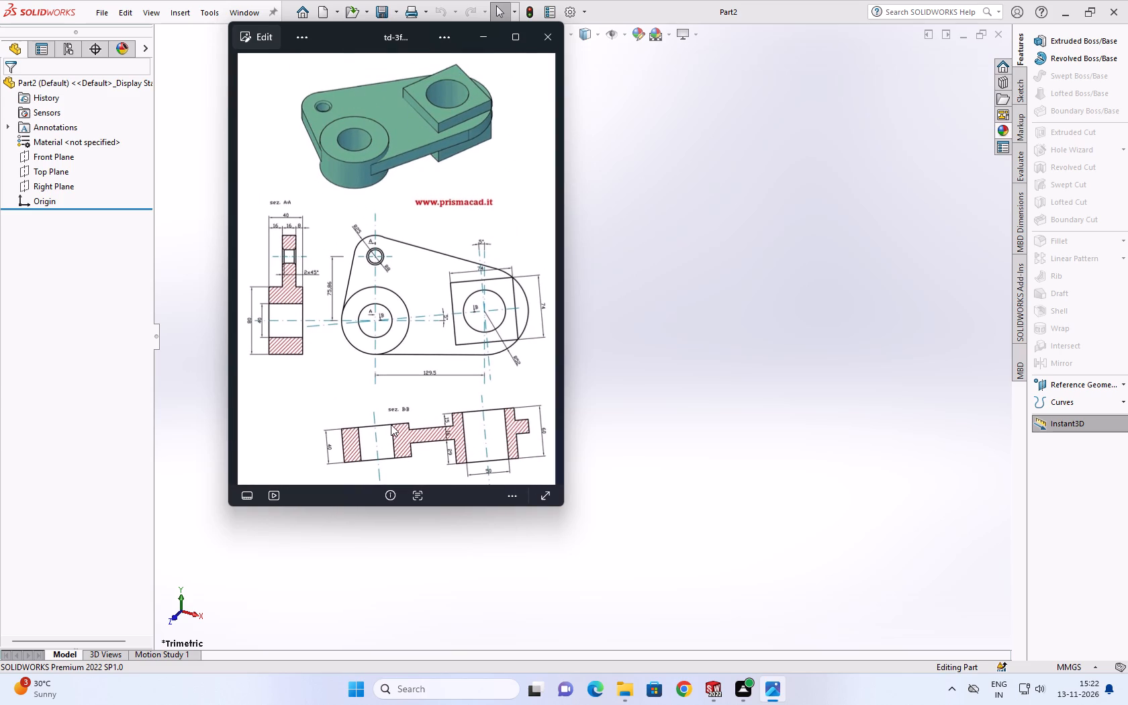
Examine section A-A of the drawing for the round boss diameters, the thickness offsets and the chamfered small hole.
{"action": "scroll", "coordinate": [277, 328], "scroll_direction": "up", "scroll_amount": 1}
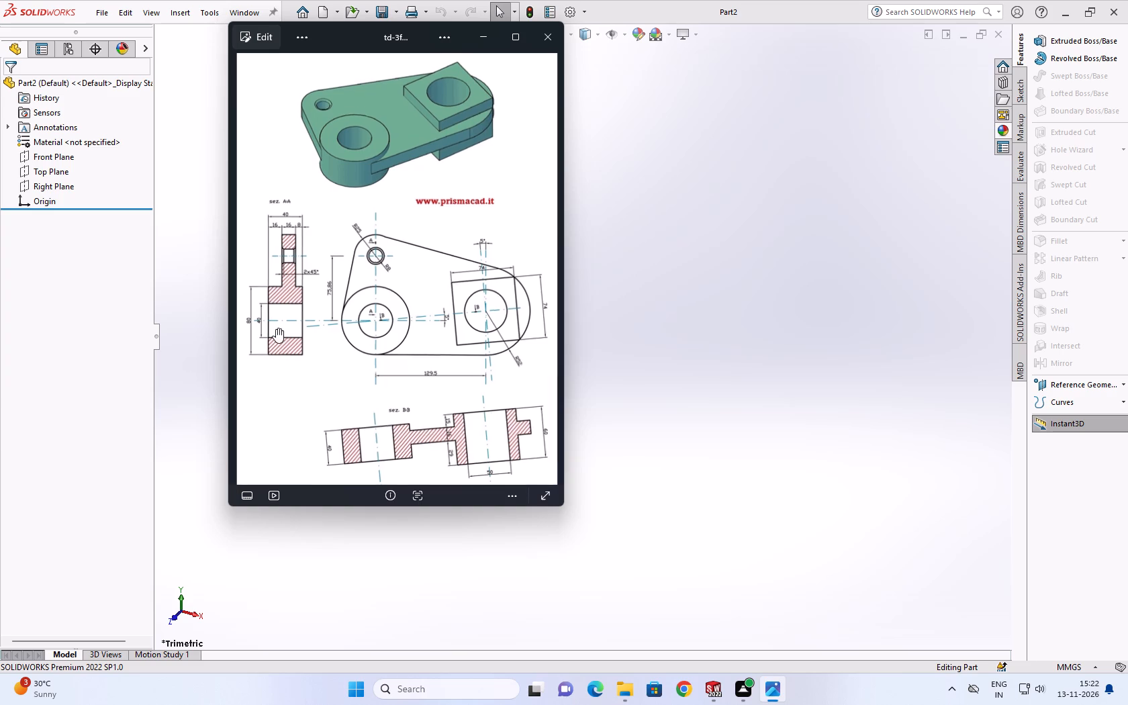
{"action": "scroll", "coordinate": [276, 328], "scroll_direction": "up", "scroll_amount": 1}
{"action": "scroll", "coordinate": [269, 334], "scroll_direction": "down", "scroll_amount": 1}
{"action": "scroll", "coordinate": [267, 330], "scroll_direction": "up", "scroll_amount": 5}
{"action": "middle_click_drag", "start_coordinate": [242, 330], "coordinate": [287, 332]}
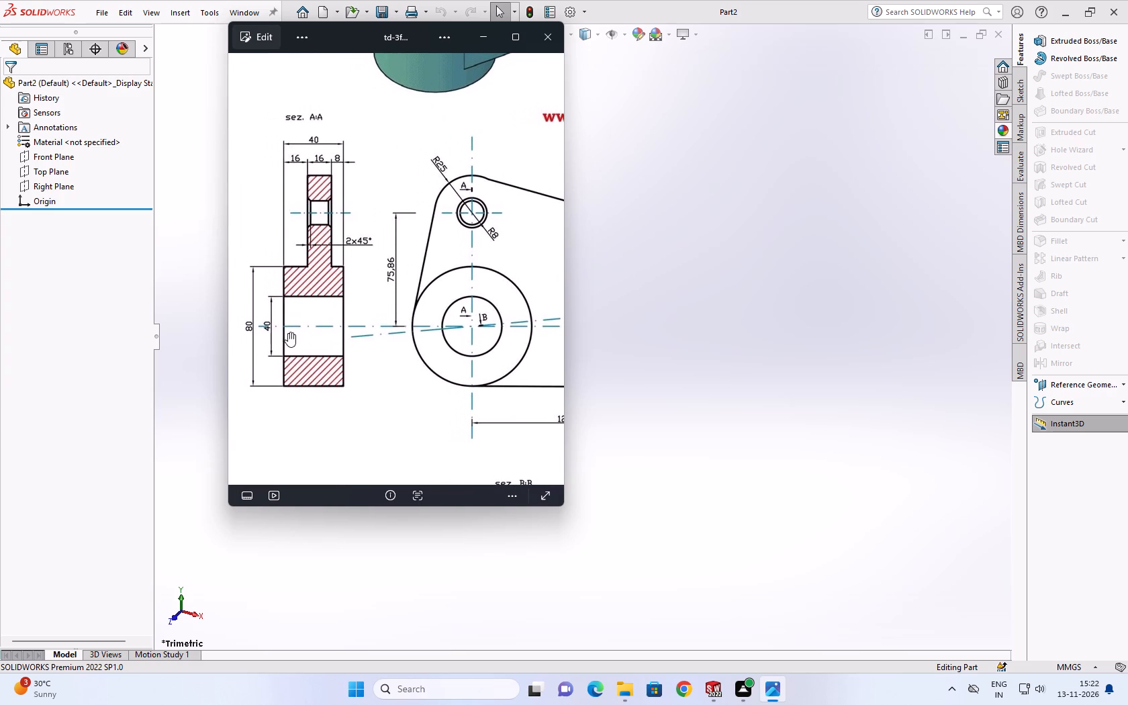
{"action": "scroll", "coordinate": [427, 333], "scroll_direction": "up", "scroll_amount": 2}
{"action": "scroll", "coordinate": [439, 320], "scroll_direction": "down", "scroll_amount": 3}
{"action": "scroll", "coordinate": [440, 321], "scroll_direction": "up", "scroll_amount": 1}
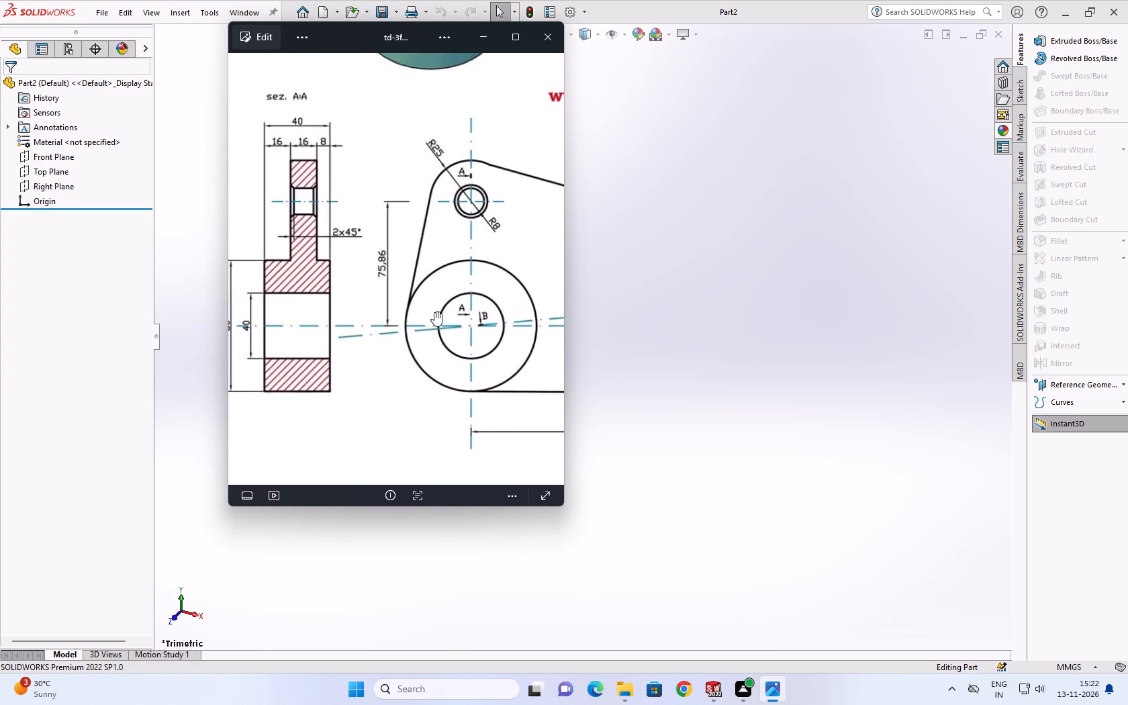
{"action": "scroll", "coordinate": [434, 312], "scroll_direction": "down", "scroll_amount": 3}
{"action": "scroll", "coordinate": [322, 328], "scroll_direction": "down", "scroll_amount": 1}
{"action": "scroll", "coordinate": [322, 328], "scroll_direction": "up", "scroll_amount": 3}
{"action": "scroll", "coordinate": [326, 320], "scroll_direction": "down", "scroll_amount": 6}
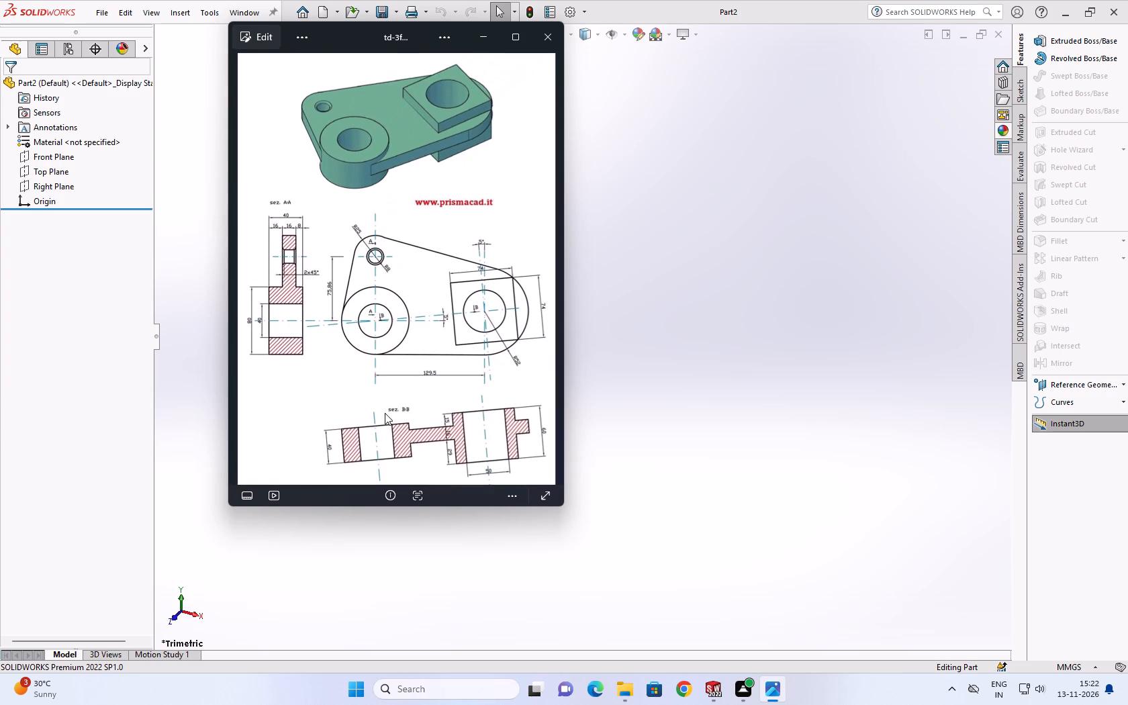
On the Front Plane, sketch two concentric circles centred on the origin, with radii of about 35 mm and 20 mm.
{"action": "left_click", "coordinate": [1024, 84]}
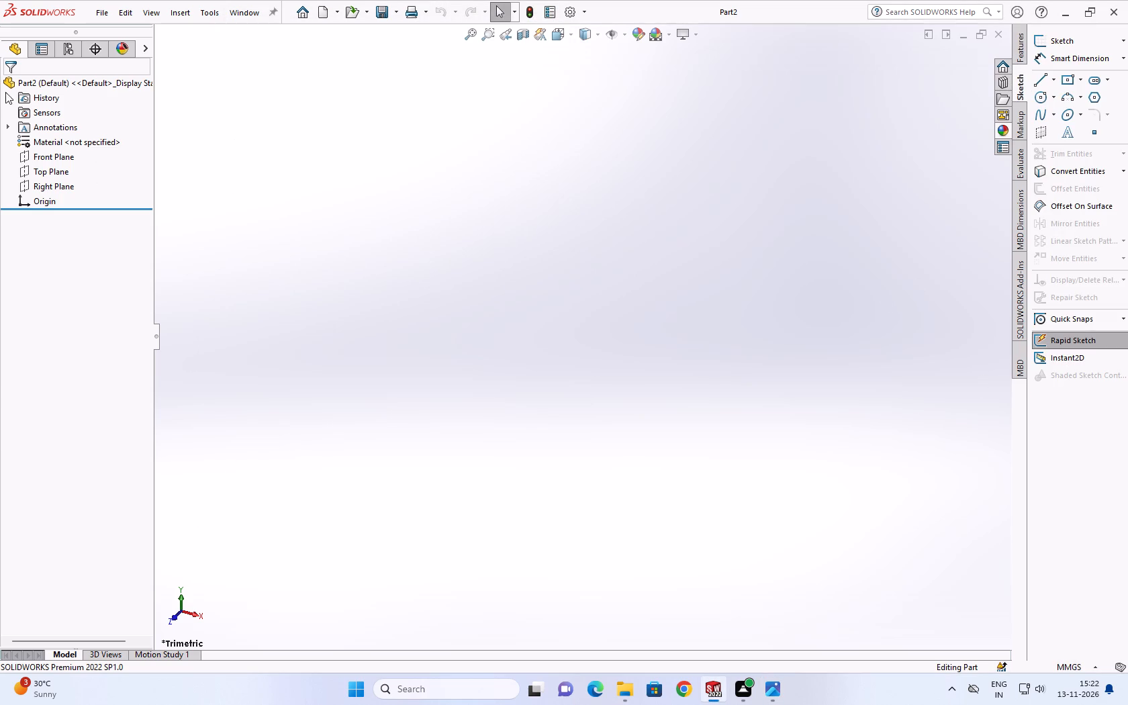
{"action": "left_click", "coordinate": [57, 156]}
{"action": "left_click", "coordinate": [67, 140]}
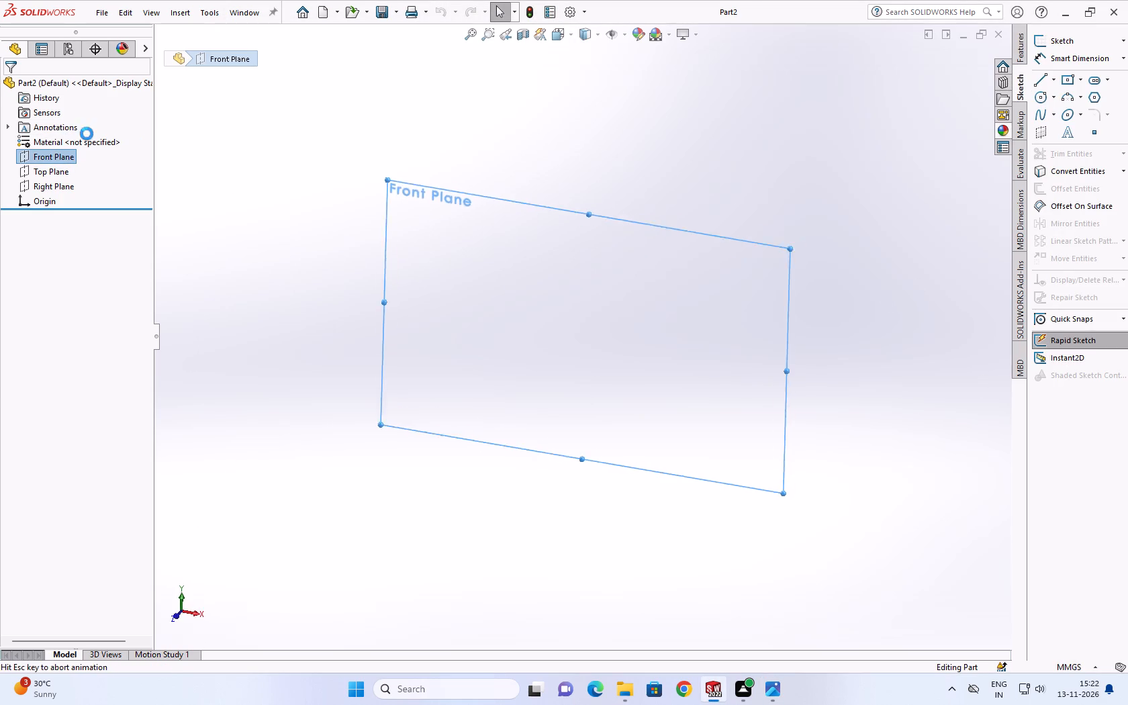
{"action": "left_click", "coordinate": [1039, 97]}
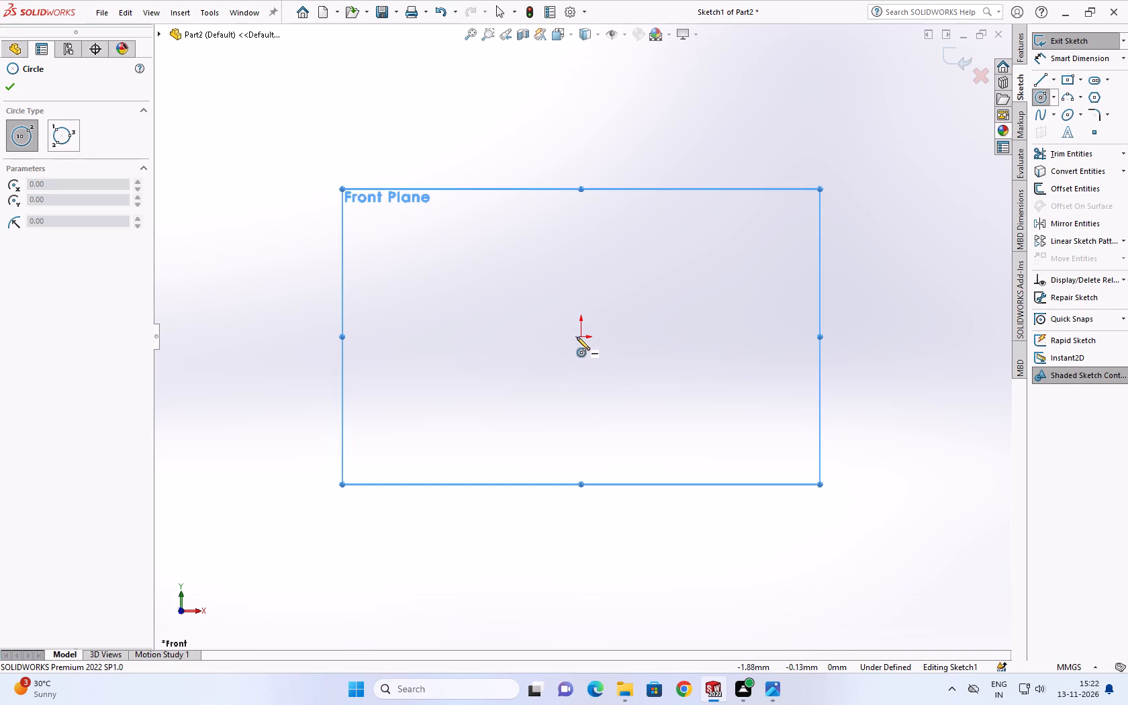
{"action": "left_click", "coordinate": [578, 336]}
{"action": "left_click", "coordinate": [492, 365]}
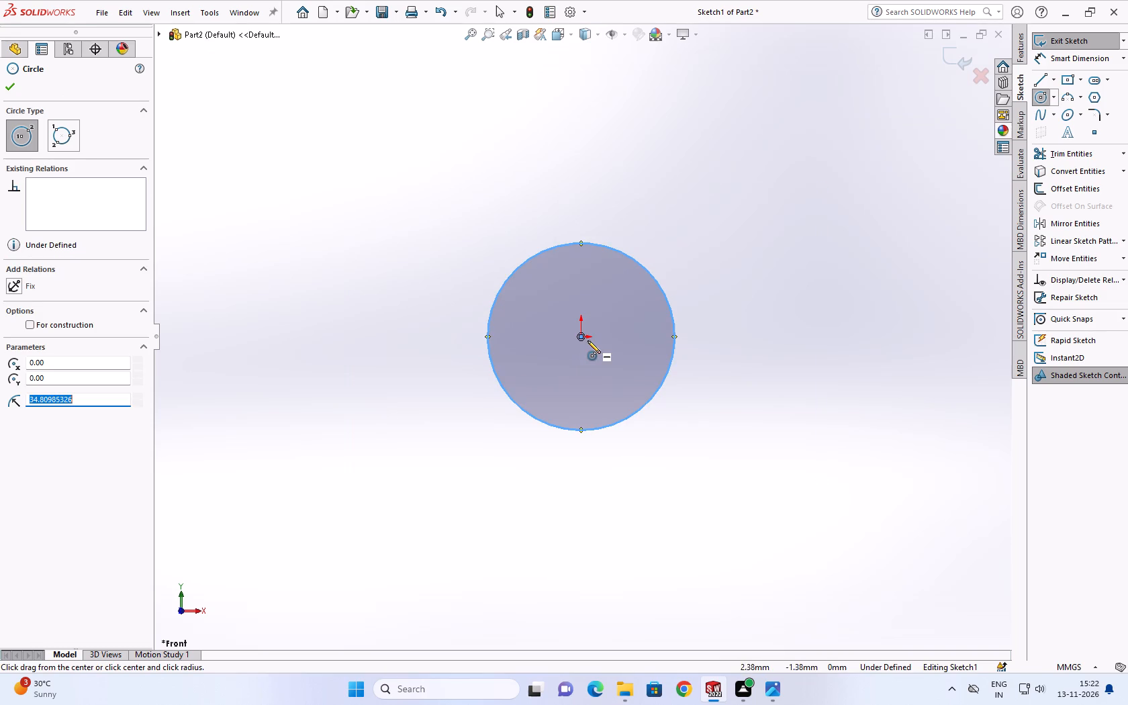
{"action": "left_click", "coordinate": [581, 337]}
{"action": "left_click", "coordinate": [529, 347]}
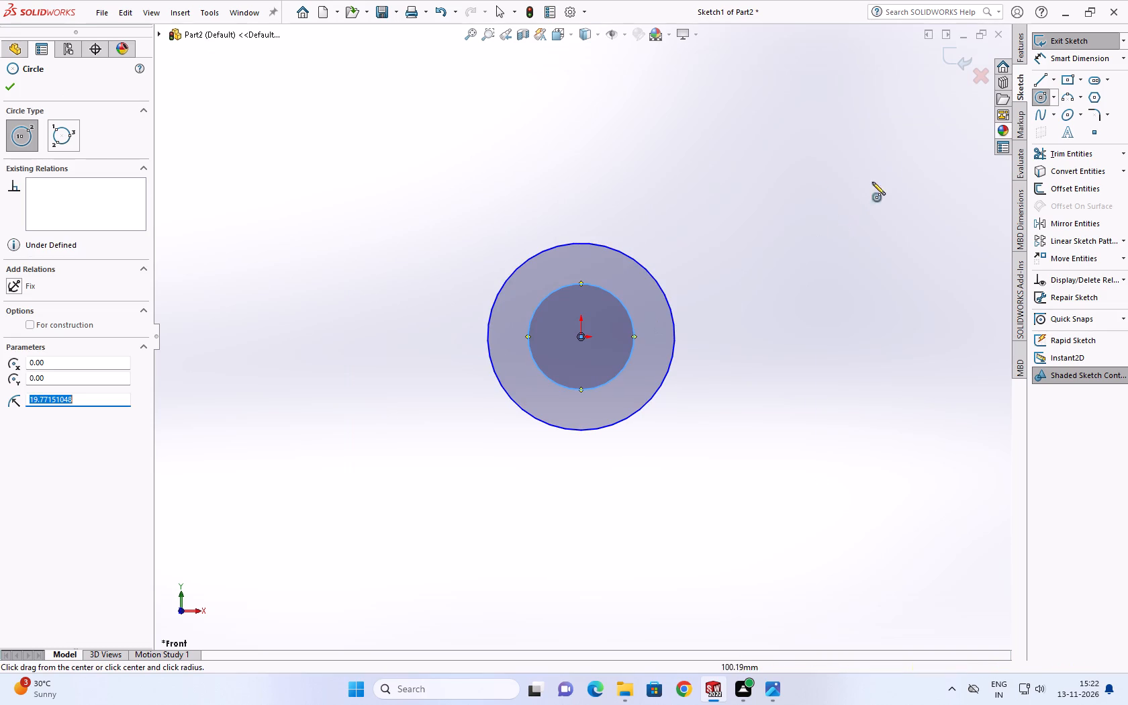
Dimension the outer circle to 80 mm diameter and the inner circle to 40 mm diameter.
{"action": "left_click", "coordinate": [1047, 53]}
{"action": "left_click", "coordinate": [554, 244]}
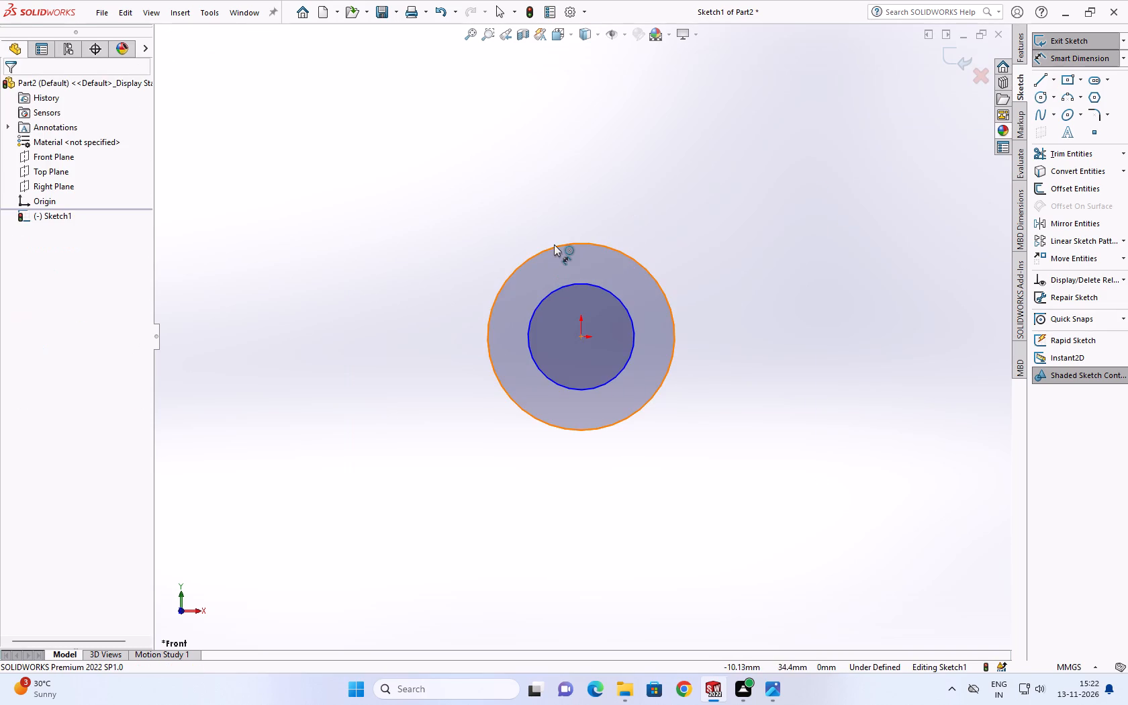
{"action": "left_click", "coordinate": [678, 218]}
{"action": "type", "text": "80"}
{"action": "key", "text": "Return"}
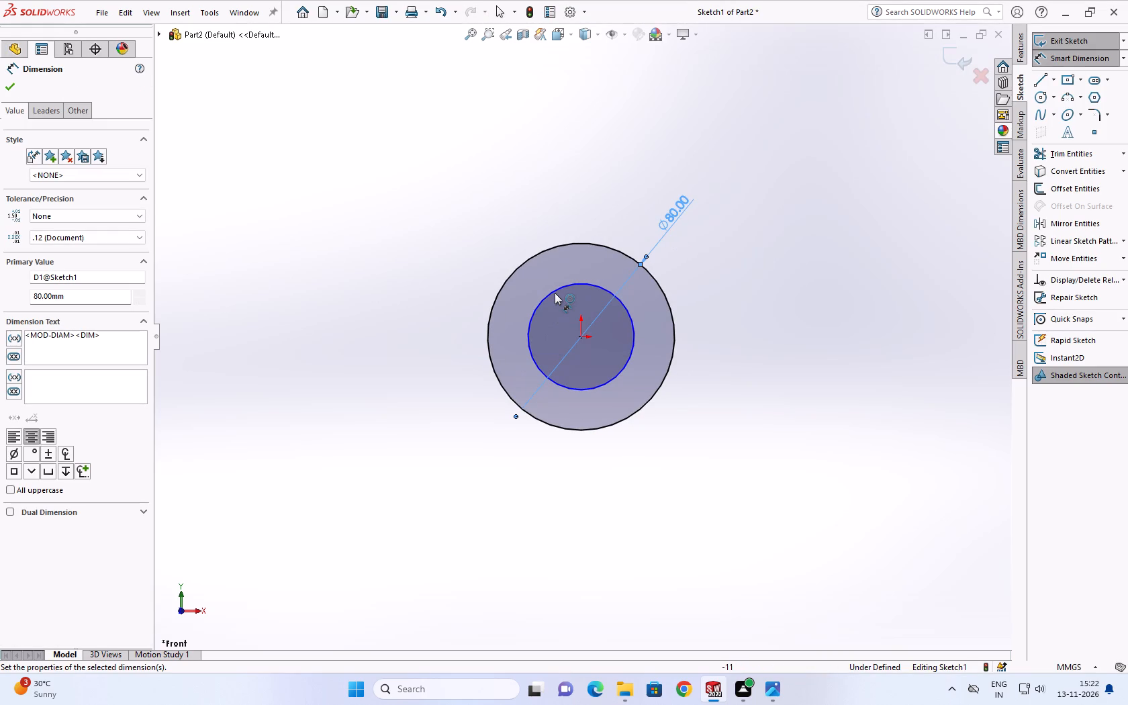
{"action": "left_click", "coordinate": [555, 293]}
{"action": "left_click", "coordinate": [701, 293]}
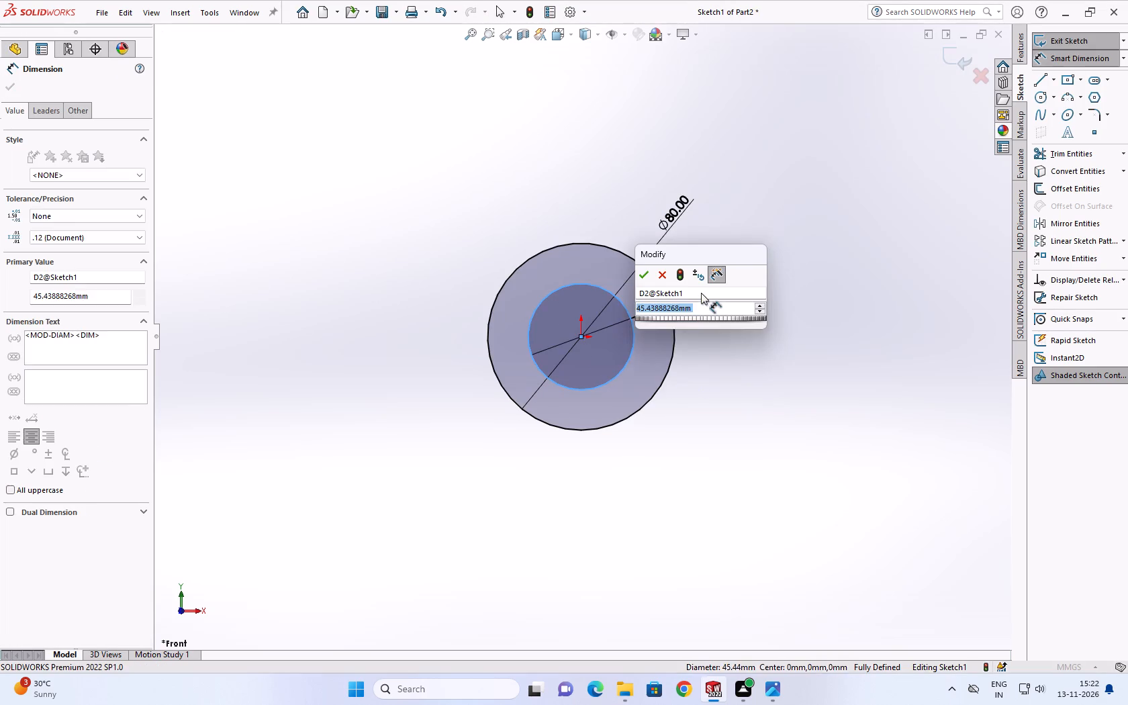
{"action": "type", "text": "40"}
{"action": "key", "text": "Return"}
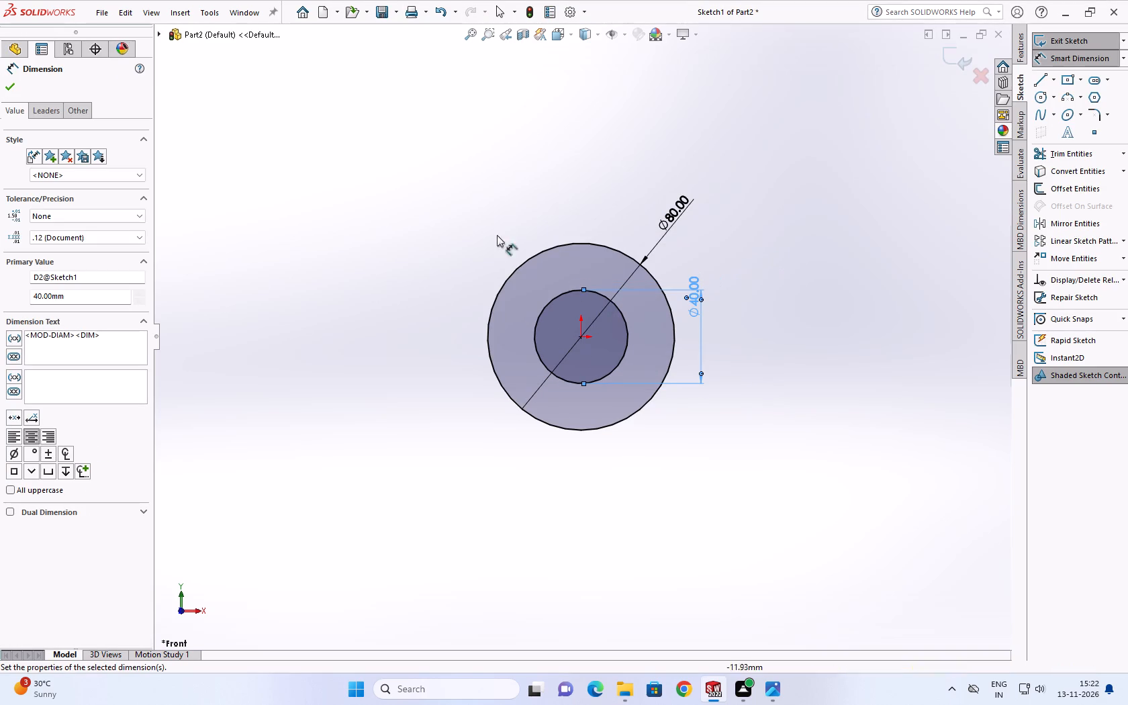
{"action": "left_click", "coordinate": [13, 87]}
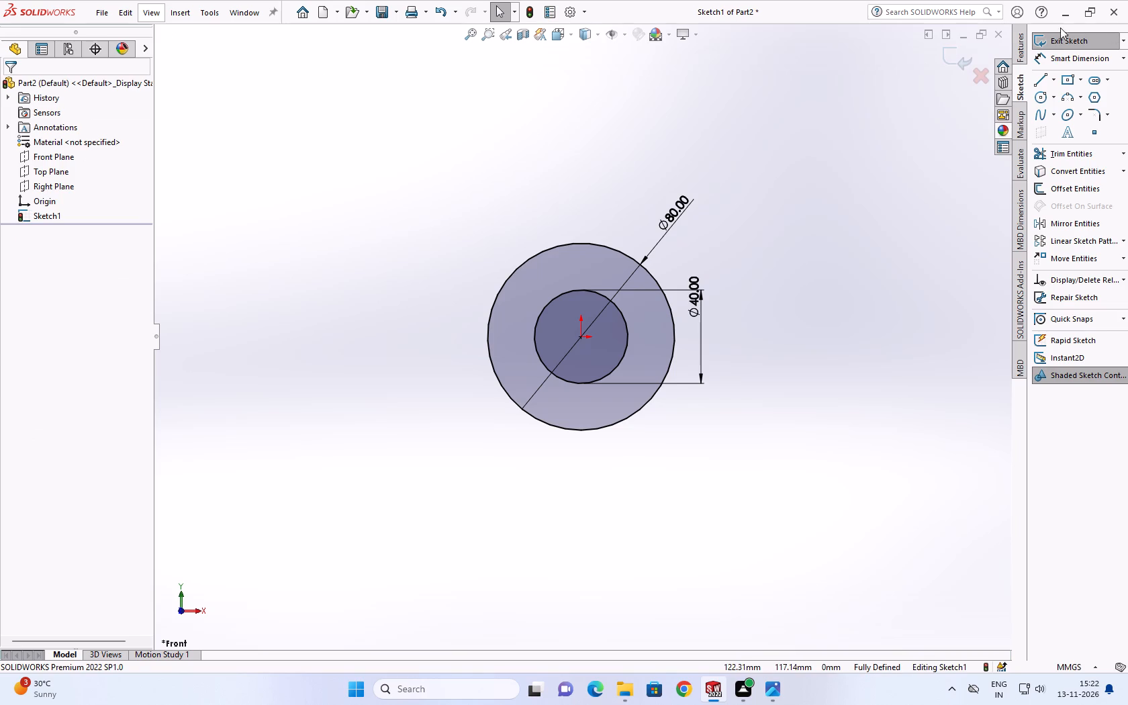
Extrude the ring profile 40 mm with the Mid Plane end condition to form the round boss.
{"action": "left_click", "coordinate": [1020, 44]}
{"action": "left_click", "coordinate": [1066, 38]}
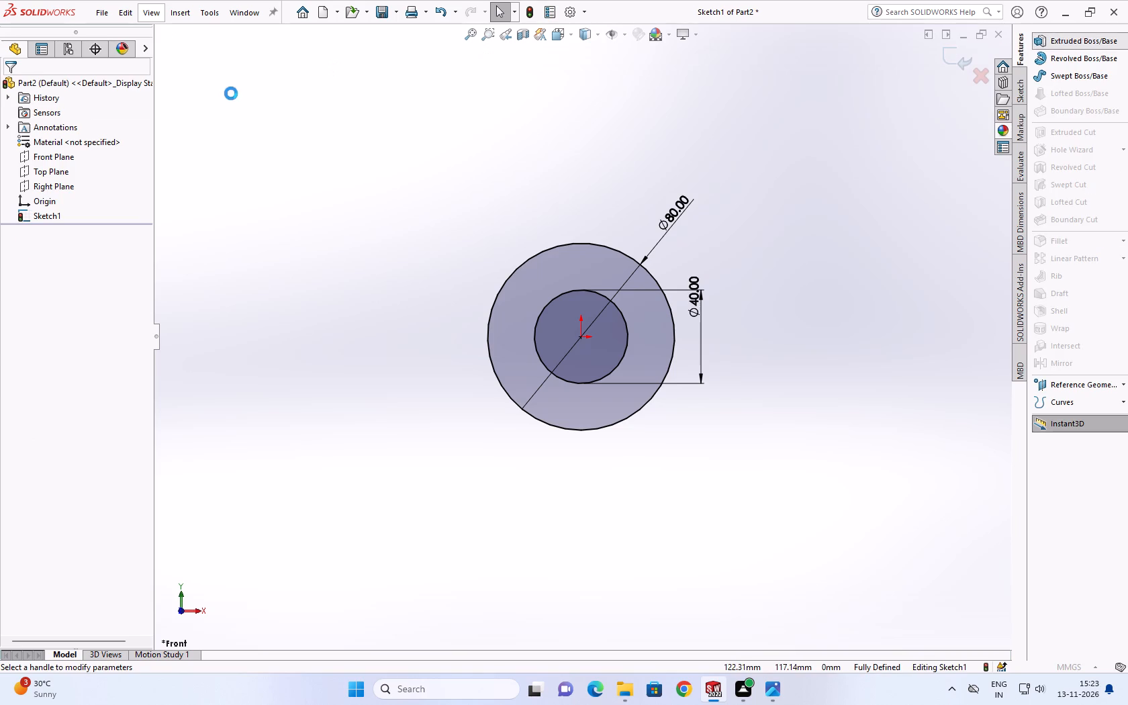
{"action": "left_click", "coordinate": [123, 162]}
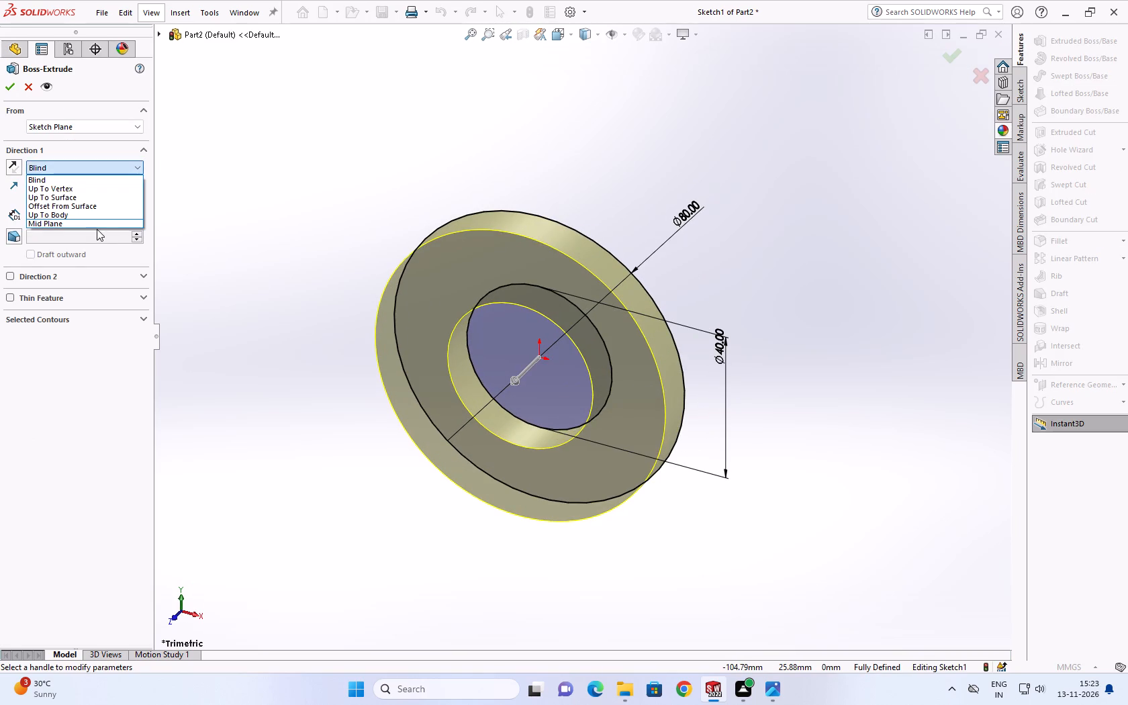
{"action": "left_click", "coordinate": [100, 224]}
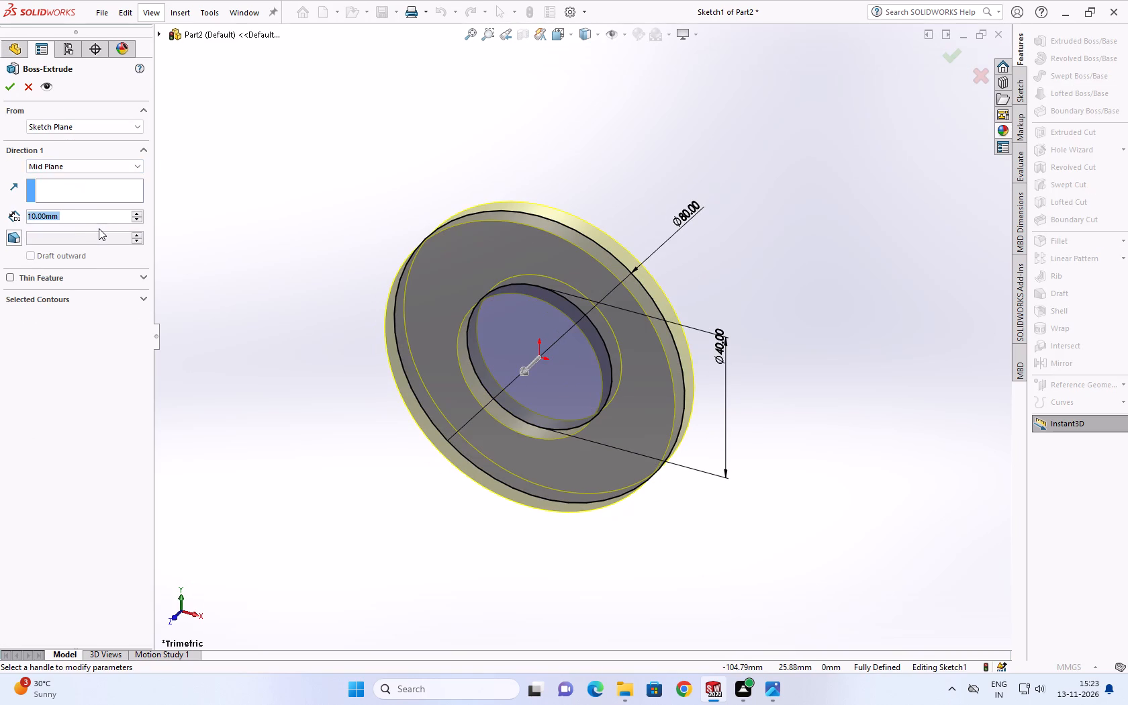
{"action": "type", "text": "40"}
{"action": "key", "text": "Return"}
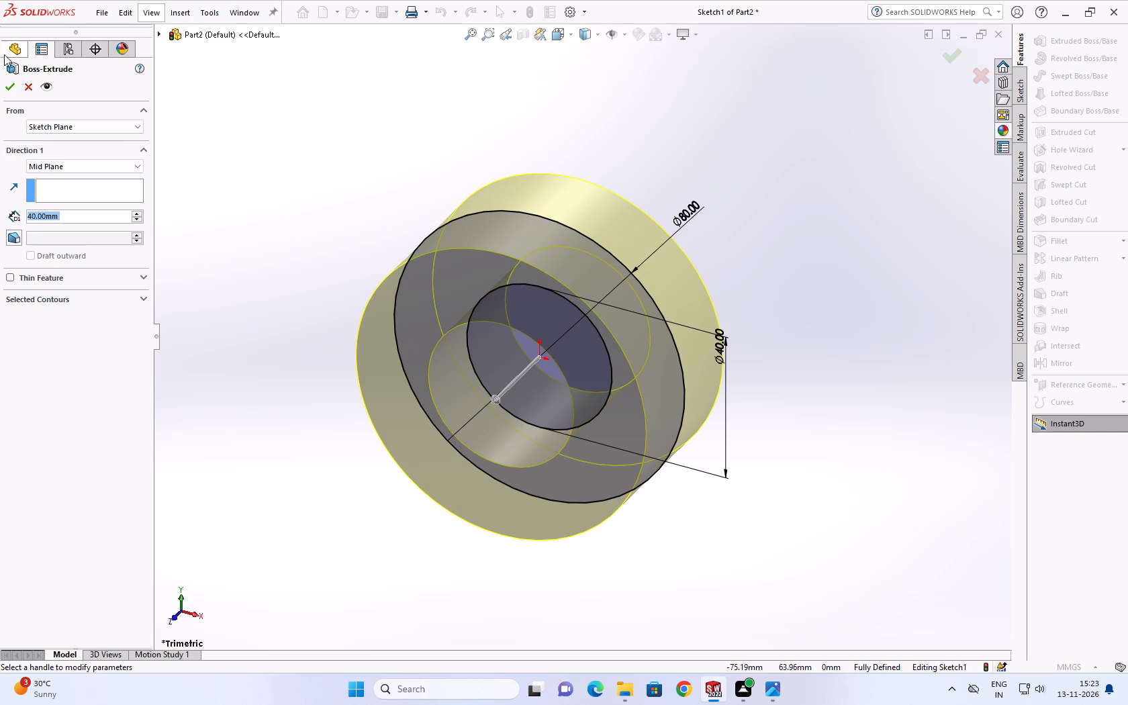
{"action": "left_click", "coordinate": [4, 89]}
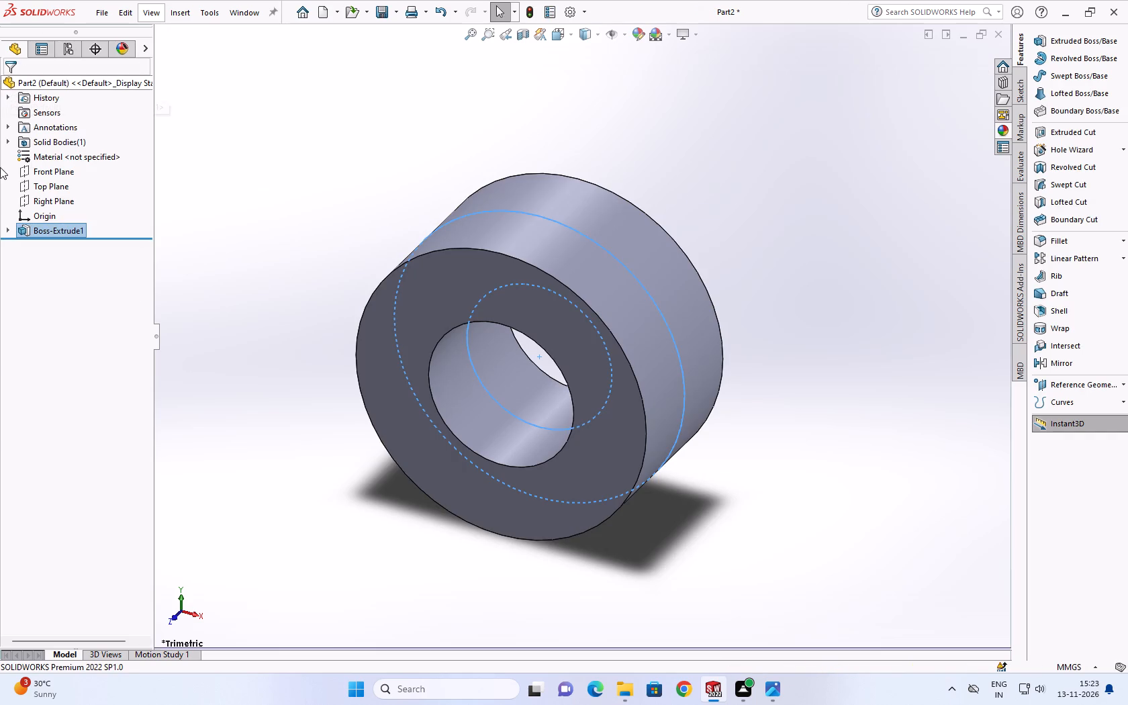
Start a new sketch on the Front Plane.
{"action": "left_click", "coordinate": [32, 172]}
{"action": "left_click", "coordinate": [40, 155]}
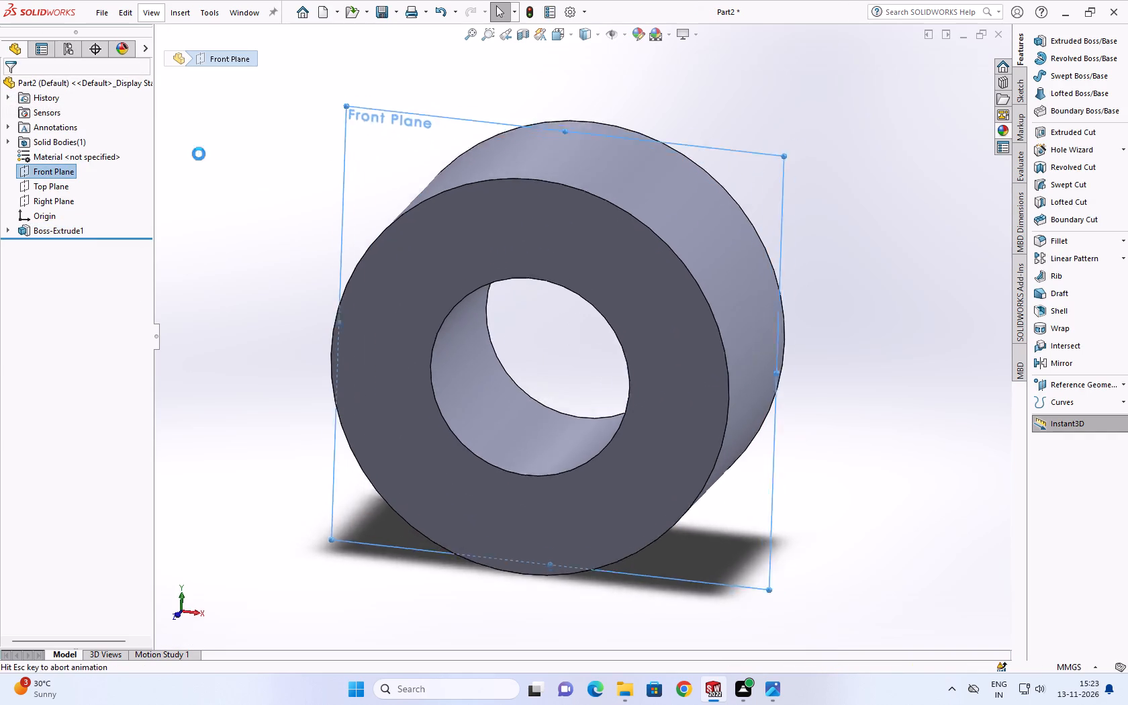
{"action": "scroll", "coordinate": [732, 314], "scroll_direction": "up", "scroll_amount": 6}
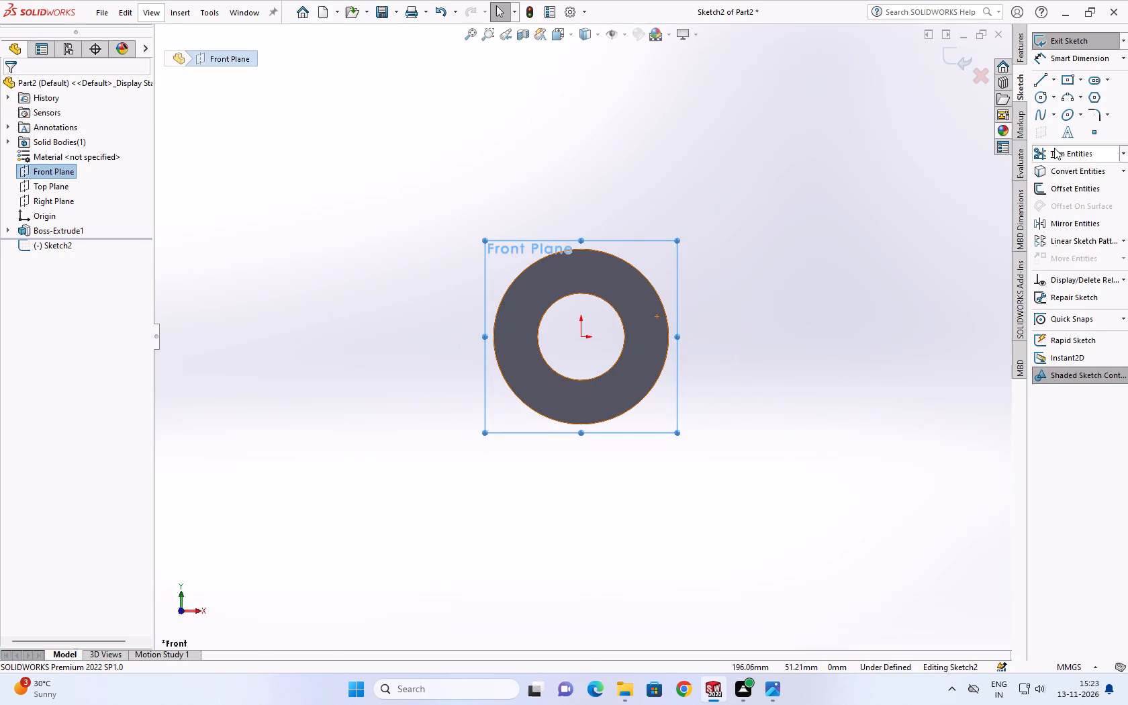
{"action": "left_click", "coordinate": [1069, 79]}
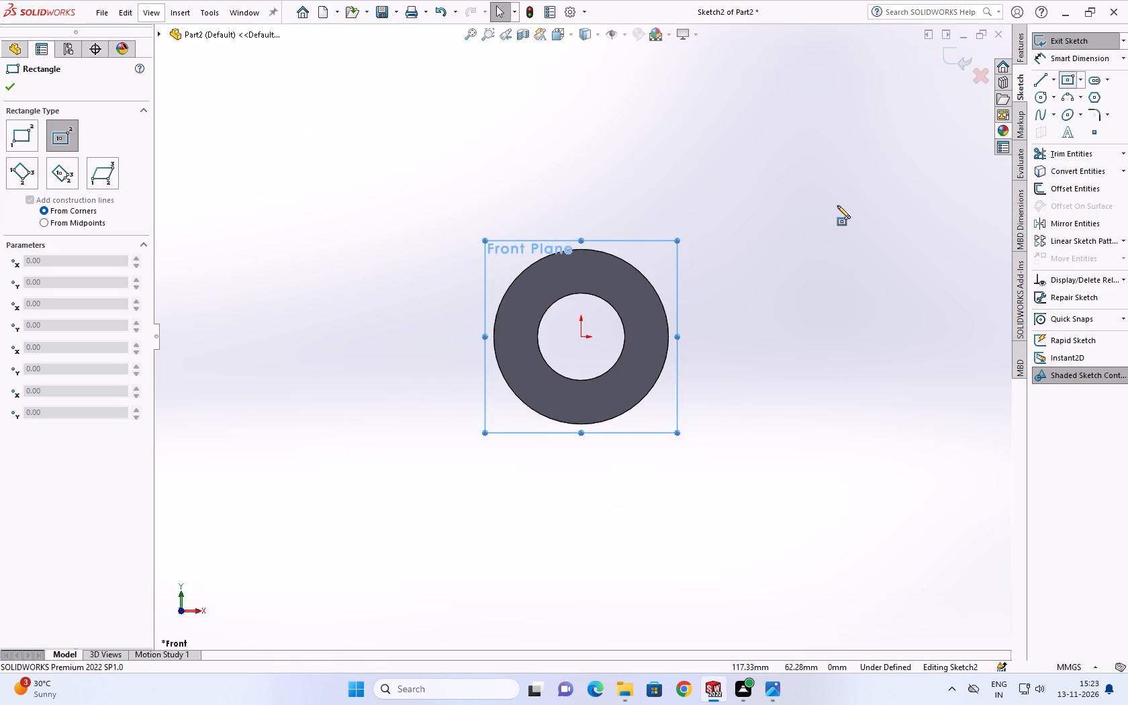
{"action": "scroll", "coordinate": [864, 211], "scroll_direction": "up", "scroll_amount": 3}
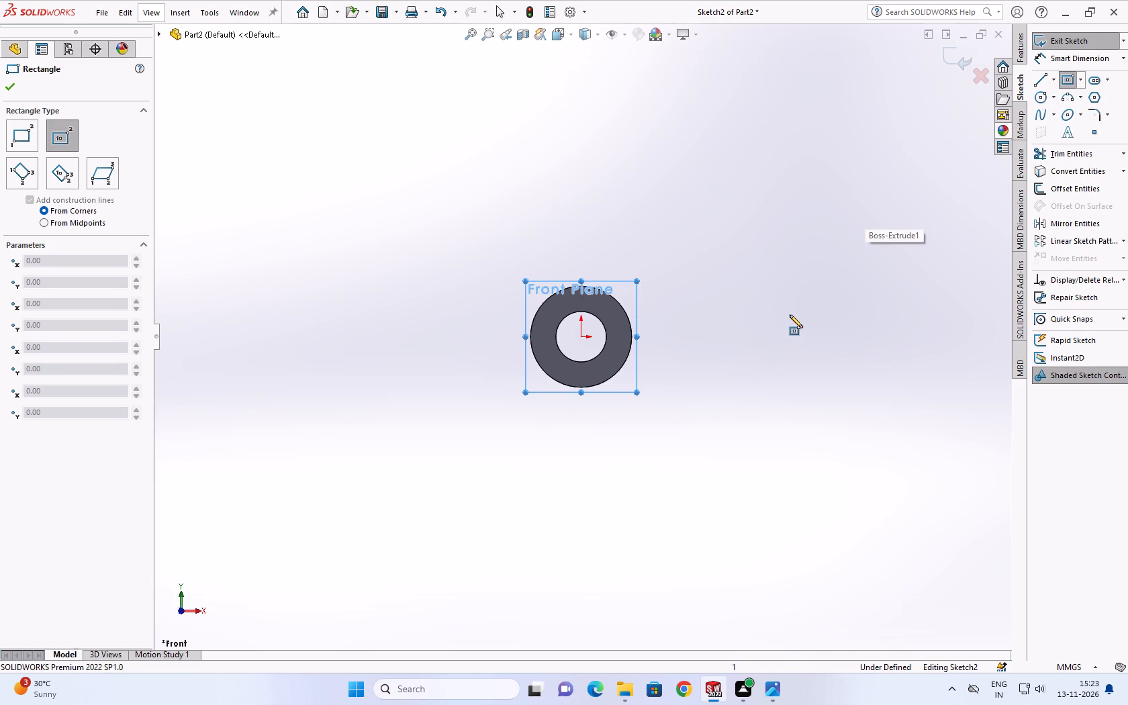
Switch to the drawing image in Photos and examine the front view's square boss, its dimensions and the tilt of its centrelines.
{"action": "left_click", "coordinate": [771, 681]}
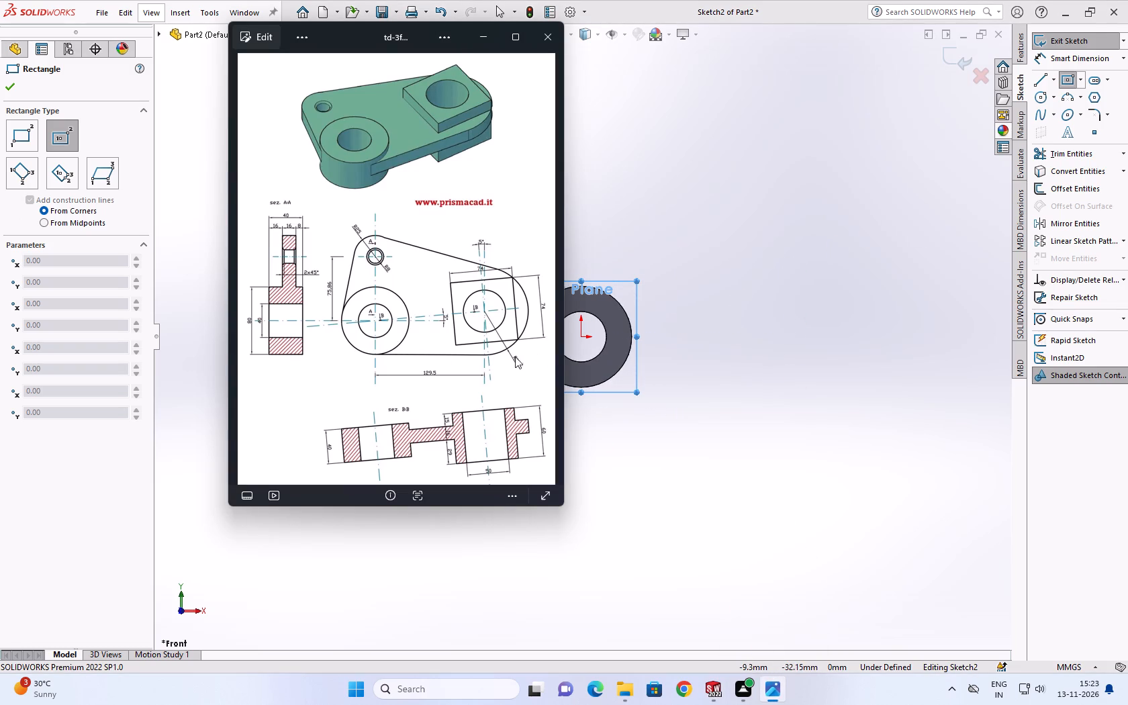
{"action": "scroll", "coordinate": [281, 347], "scroll_direction": "up", "scroll_amount": 2}
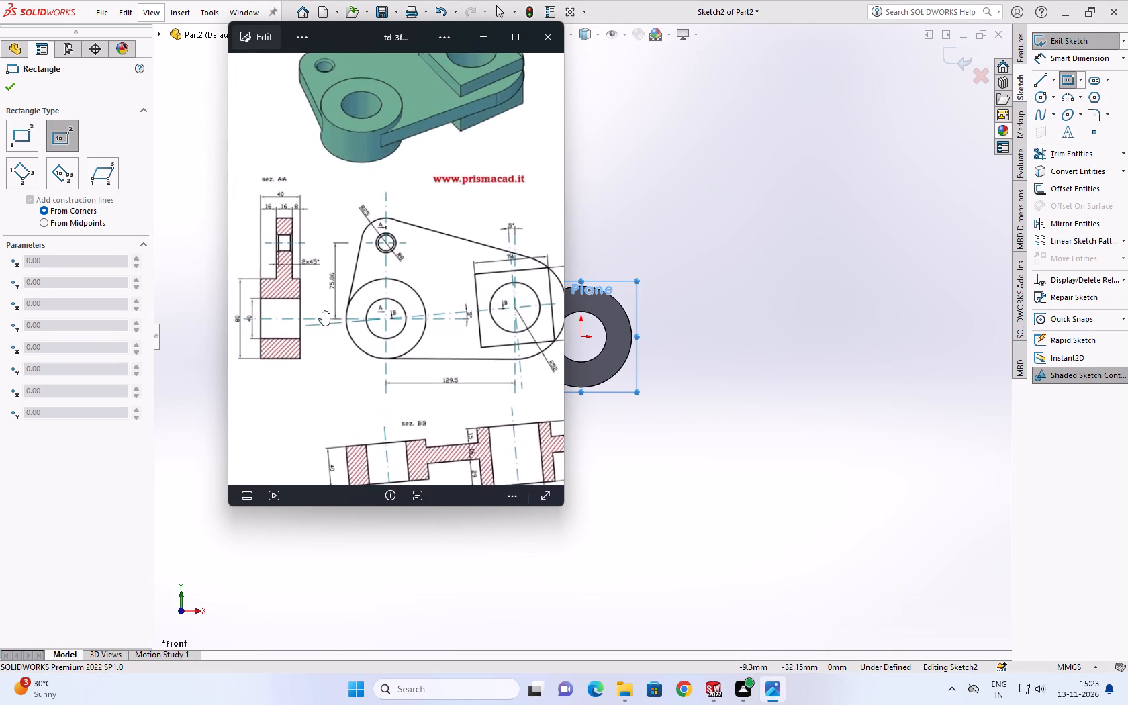
{"action": "scroll", "coordinate": [359, 318], "scroll_direction": "up", "scroll_amount": 1}
{"action": "scroll", "coordinate": [468, 330], "scroll_direction": "up", "scroll_amount": 2}
{"action": "scroll", "coordinate": [475, 320], "scroll_direction": "down", "scroll_amount": 8}
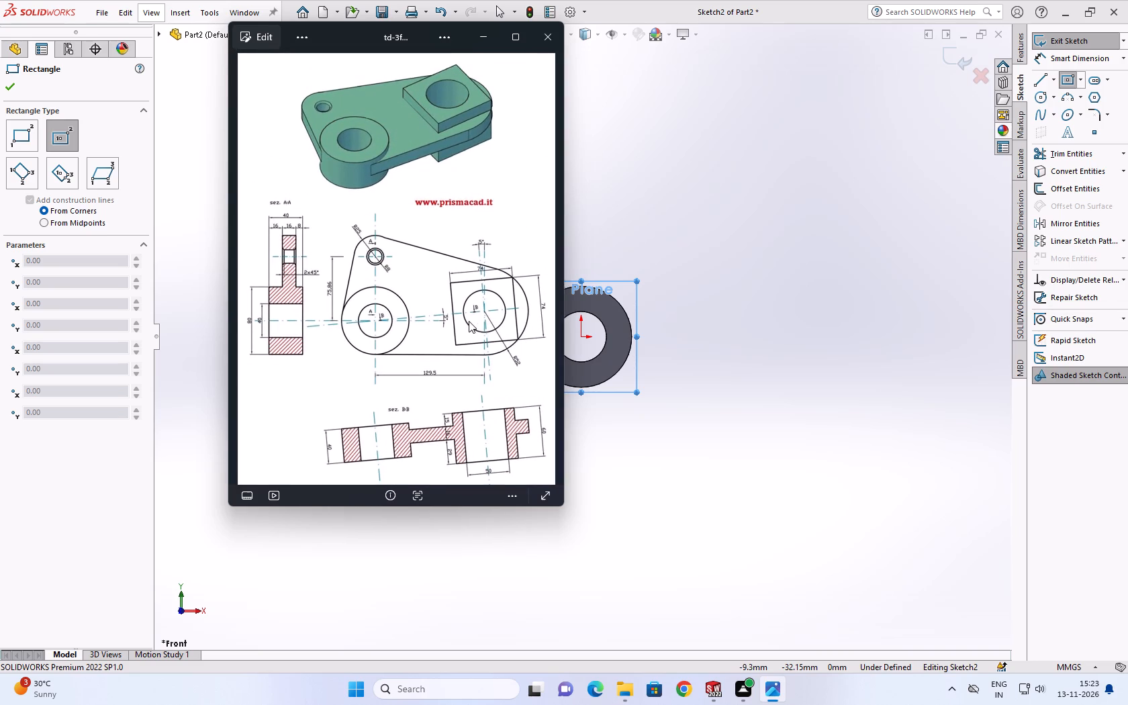
{"action": "scroll", "coordinate": [461, 316], "scroll_direction": "up", "scroll_amount": 2}
{"action": "scroll", "coordinate": [384, 306], "scroll_direction": "down", "scroll_amount": 2}
{"action": "scroll", "coordinate": [455, 261], "scroll_direction": "up", "scroll_amount": 1}
{"action": "scroll", "coordinate": [455, 261], "scroll_direction": "down", "scroll_amount": 3}
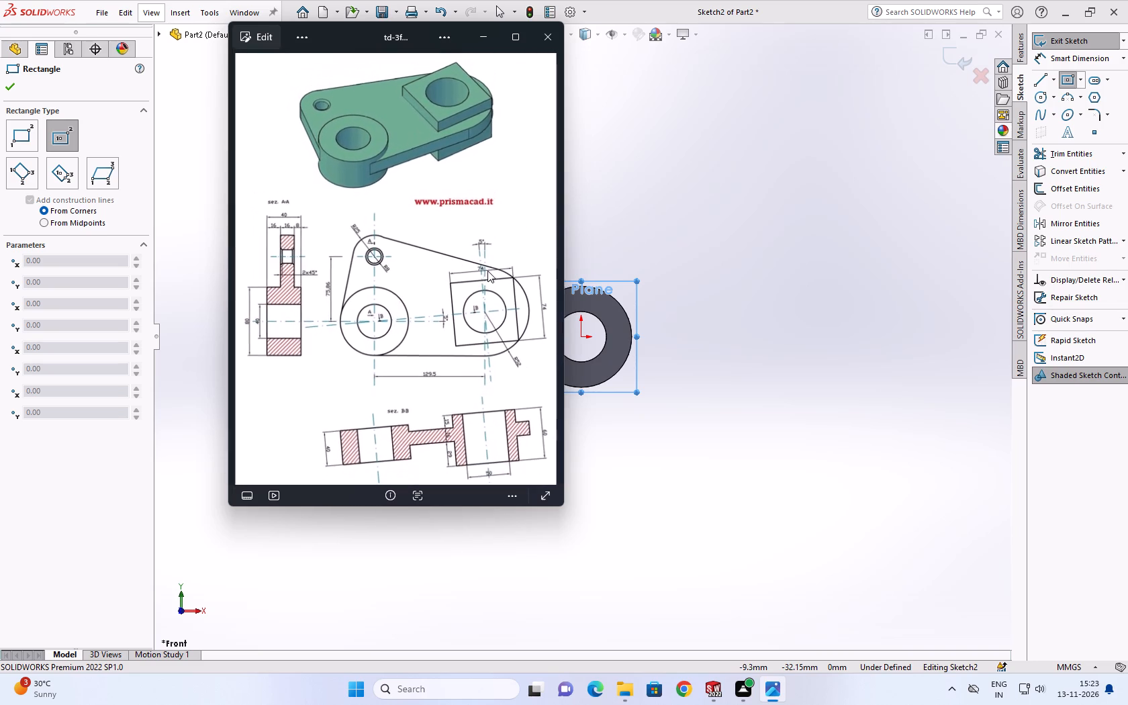
{"action": "scroll", "coordinate": [487, 271], "scroll_direction": "down", "scroll_amount": 5}
{"action": "scroll", "coordinate": [483, 256], "scroll_direction": "up", "scroll_amount": 10}
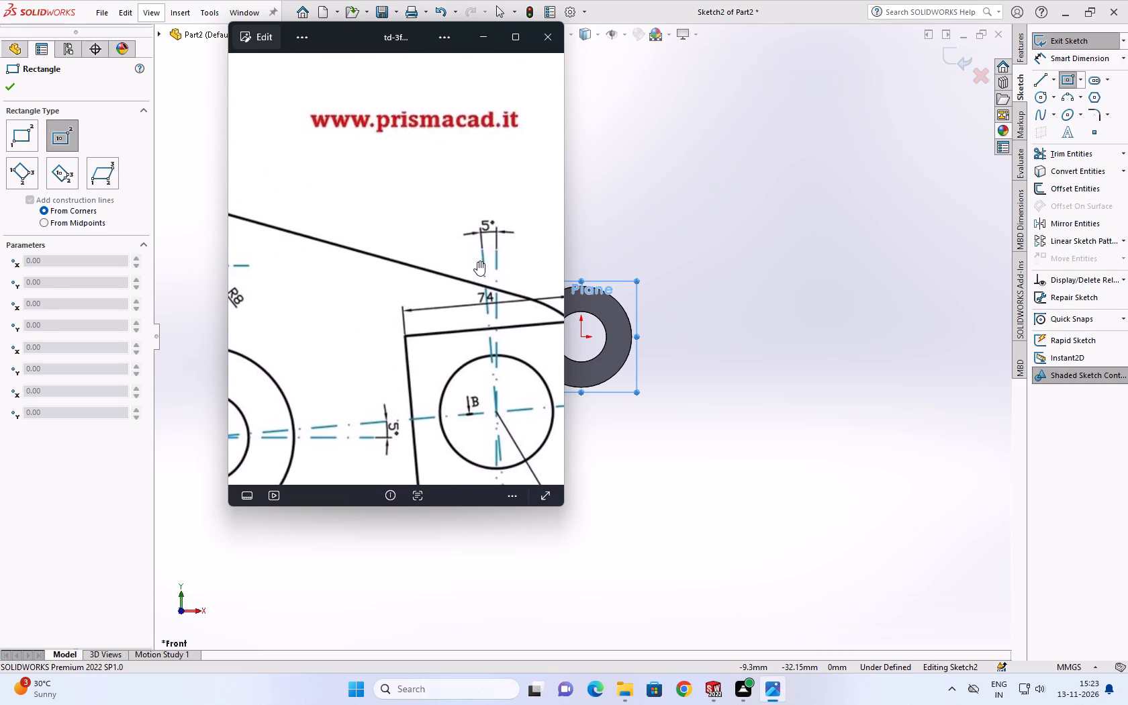
{"action": "scroll", "coordinate": [587, 256], "scroll_direction": "up", "scroll_amount": 1}
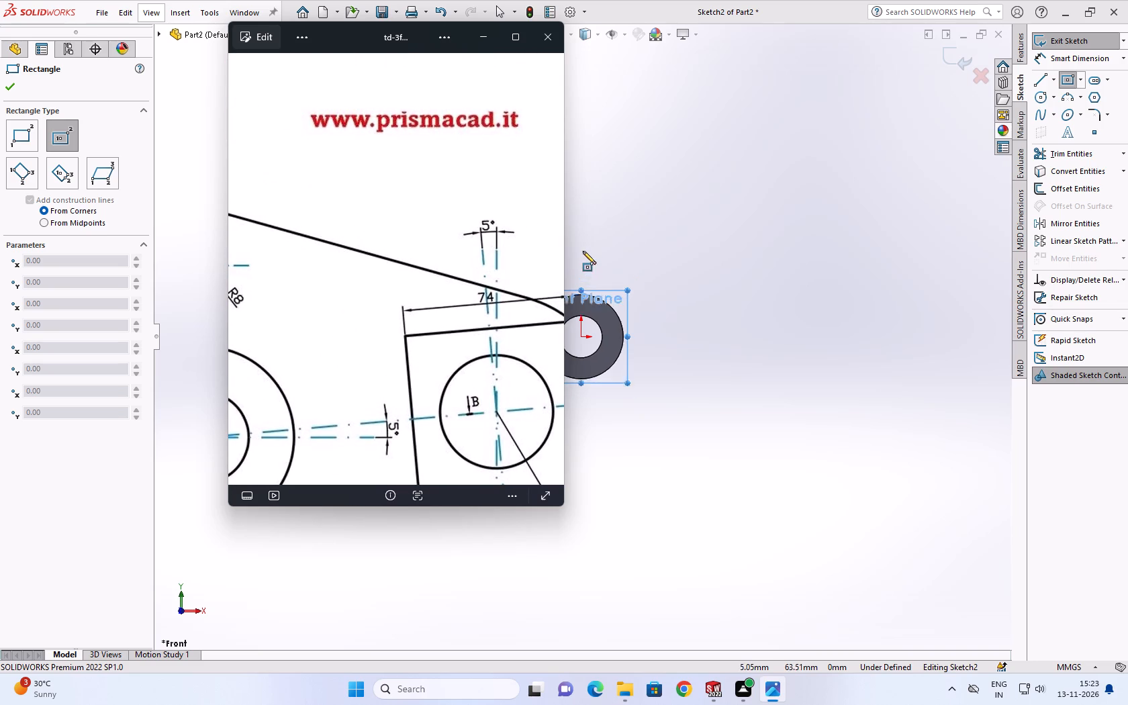
{"action": "scroll", "coordinate": [583, 251], "scroll_direction": "up", "scroll_amount": 3}
{"action": "scroll", "coordinate": [496, 288], "scroll_direction": "down", "scroll_amount": 1}
{"action": "scroll", "coordinate": [360, 383], "scroll_direction": "down", "scroll_amount": 1}
{"action": "scroll", "coordinate": [518, 315], "scroll_direction": "down", "scroll_amount": 3}
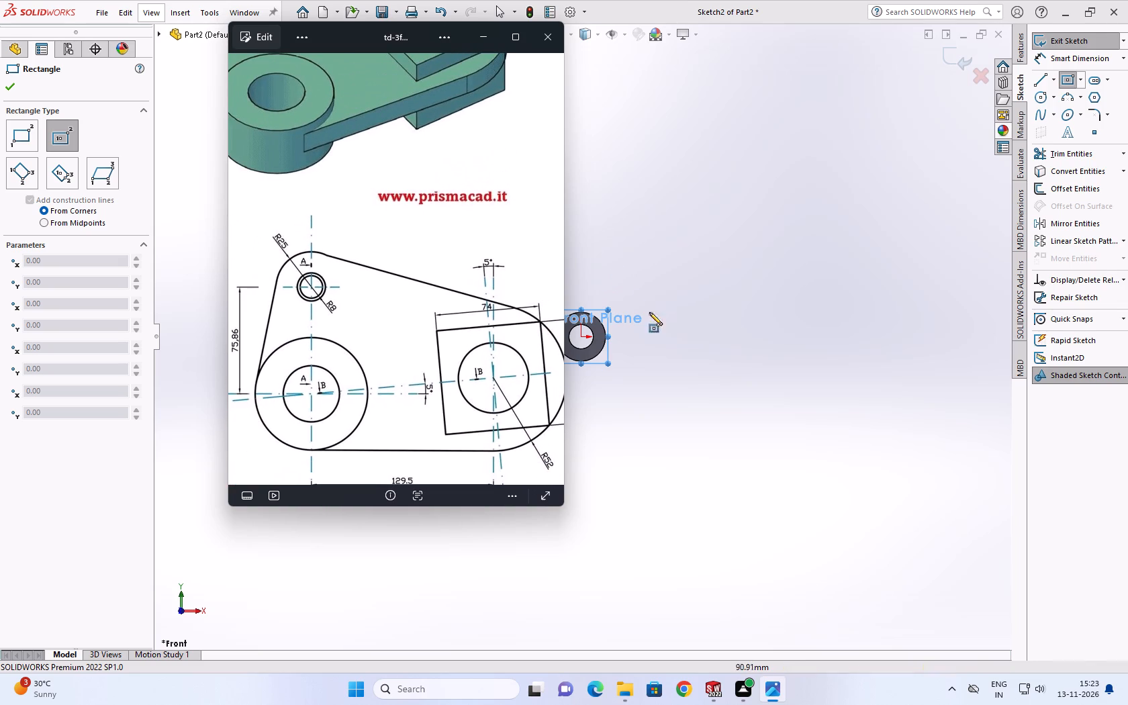
{"action": "key", "text": "Escape"}
{"action": "key", "text": "Escape"}
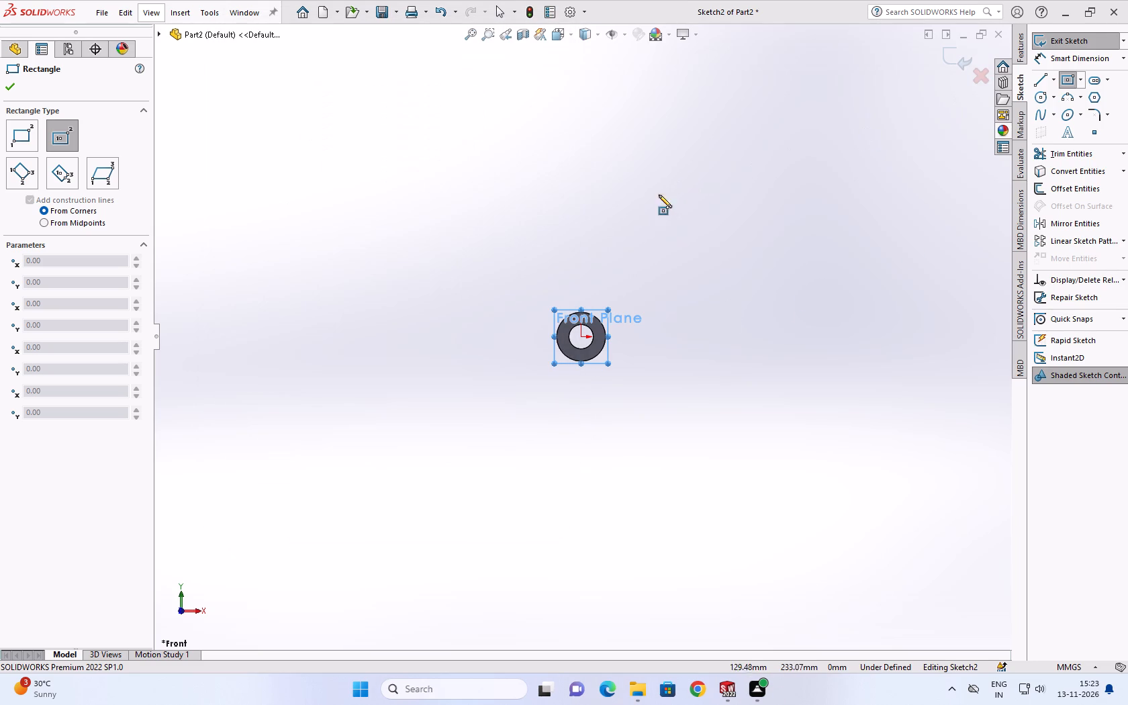
Draw a horizontal centreline through the origin, extending well past both sides of the round boss.
{"action": "left_click", "coordinate": [1053, 78]}
{"action": "left_click", "coordinate": [1046, 100]}
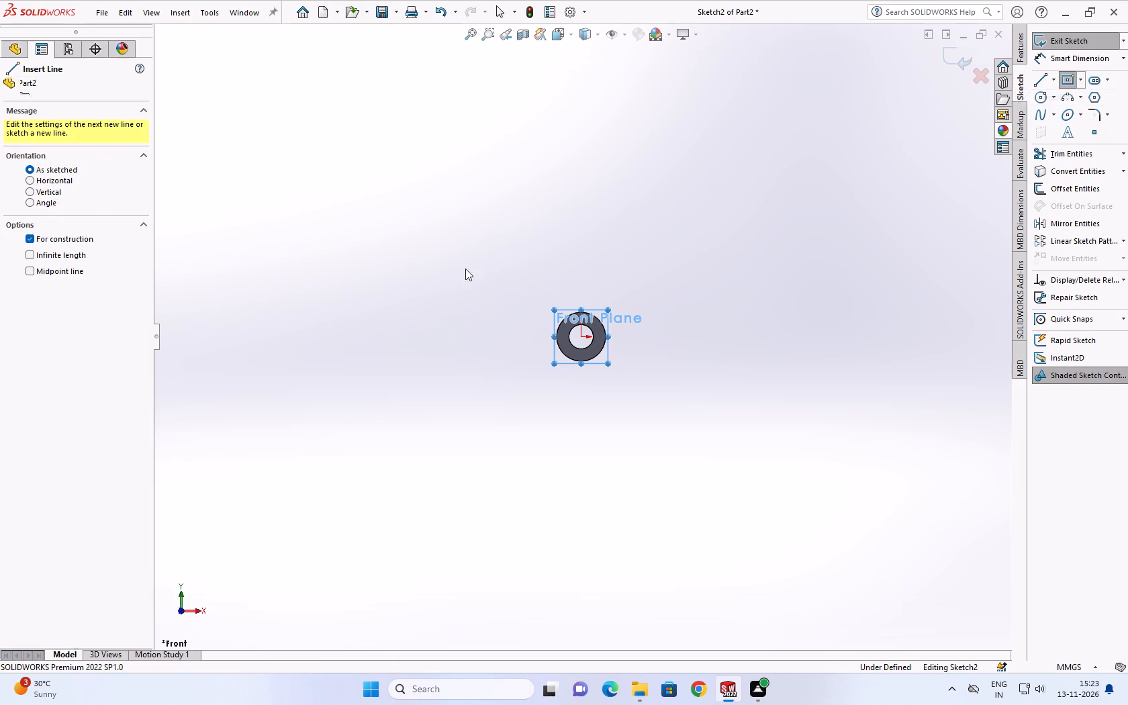
{"action": "scroll", "coordinate": [513, 338], "scroll_direction": "down", "scroll_amount": 5}
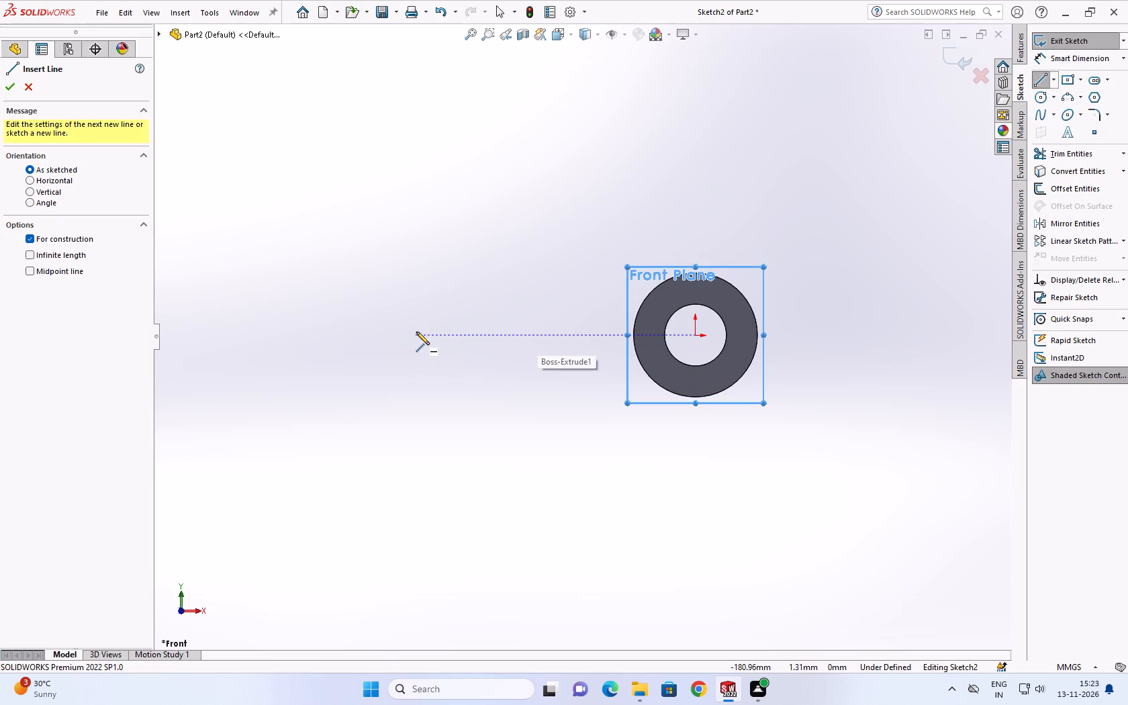
{"action": "left_click", "coordinate": [416, 332]}
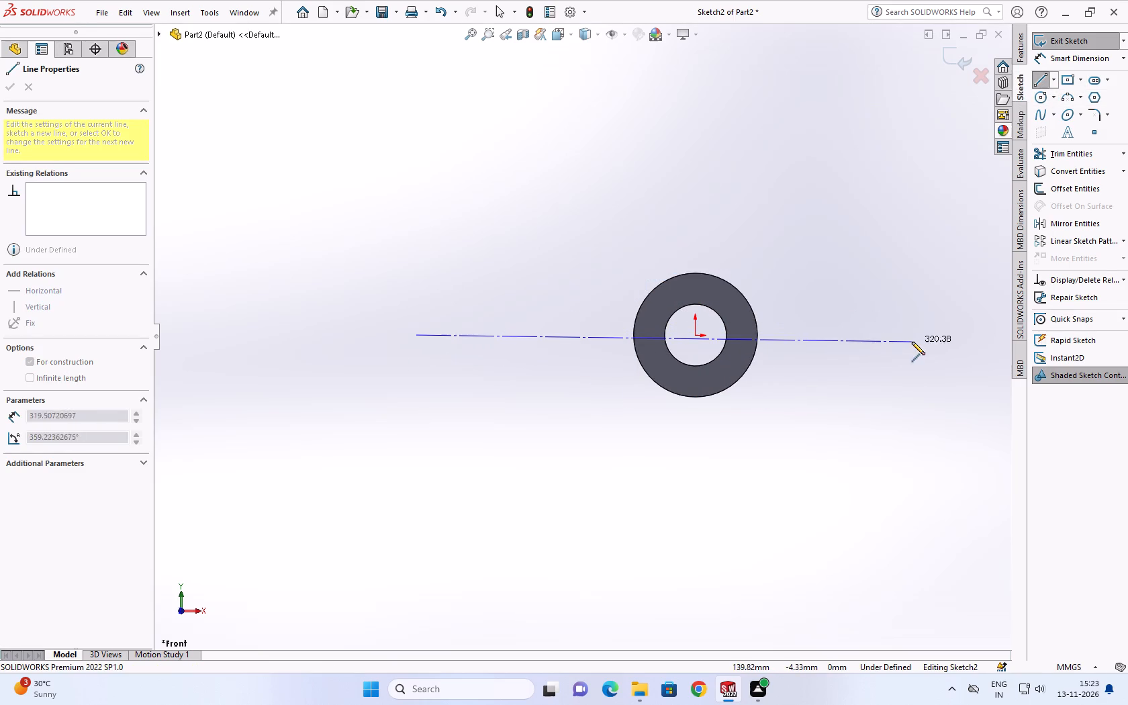
{"action": "left_click", "coordinate": [925, 335]}
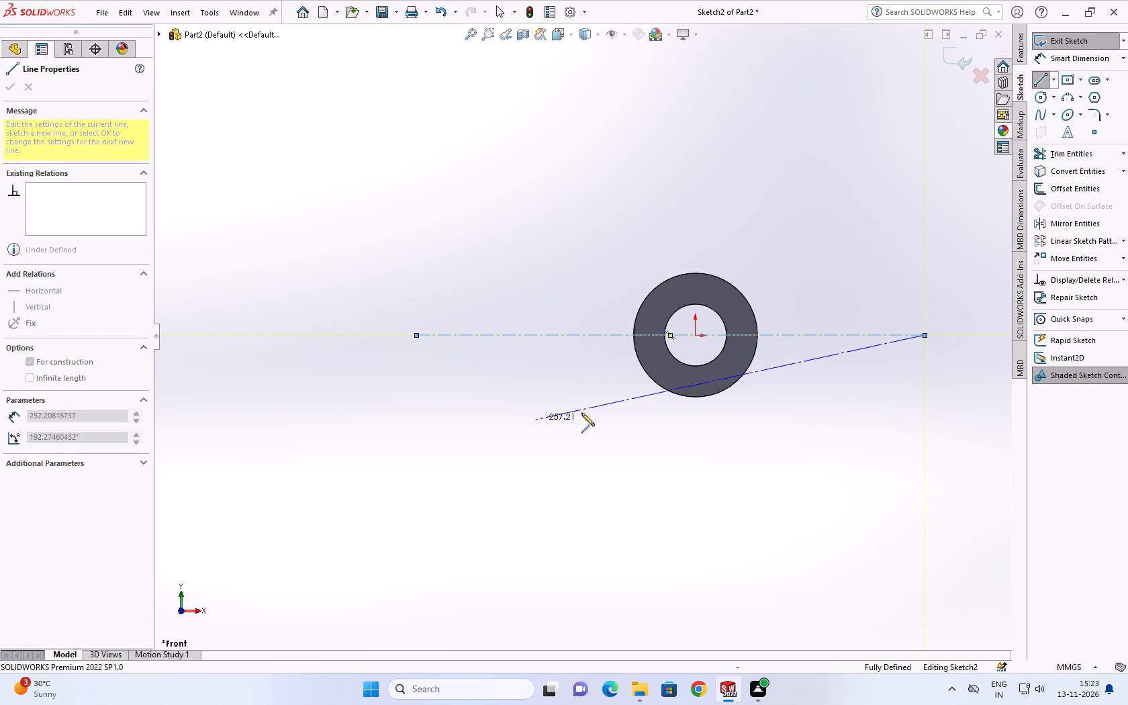
{"action": "right_click", "coordinate": [738, 410]}
{"action": "left_click", "coordinate": [790, 435]}
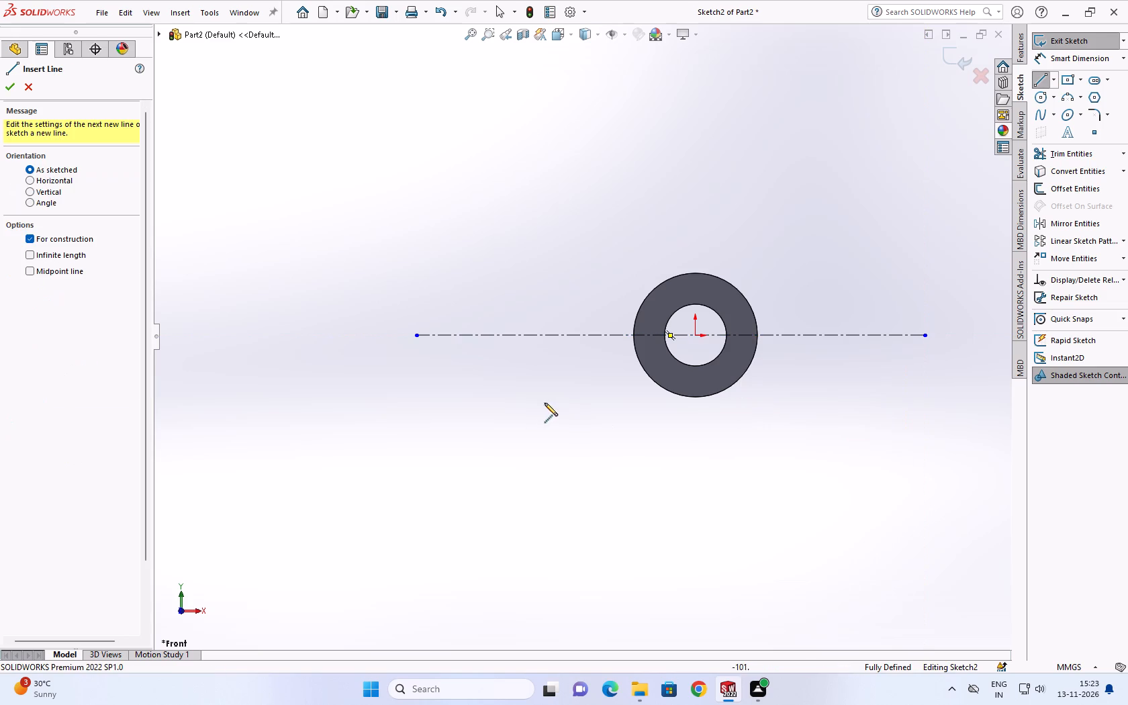
Draw an inclined centreline from the origin, about 140 mm long and rising at about 14° to the horizontal centreline.
{"action": "left_click", "coordinate": [696, 336]}
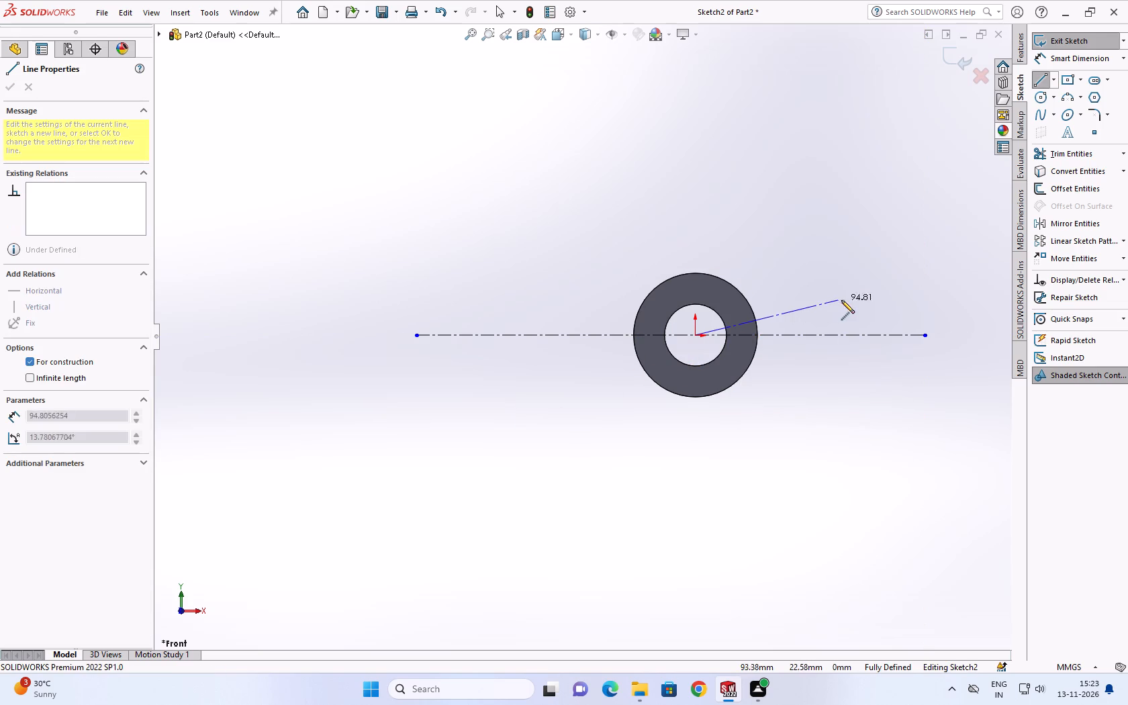
{"action": "left_click", "coordinate": [906, 283]}
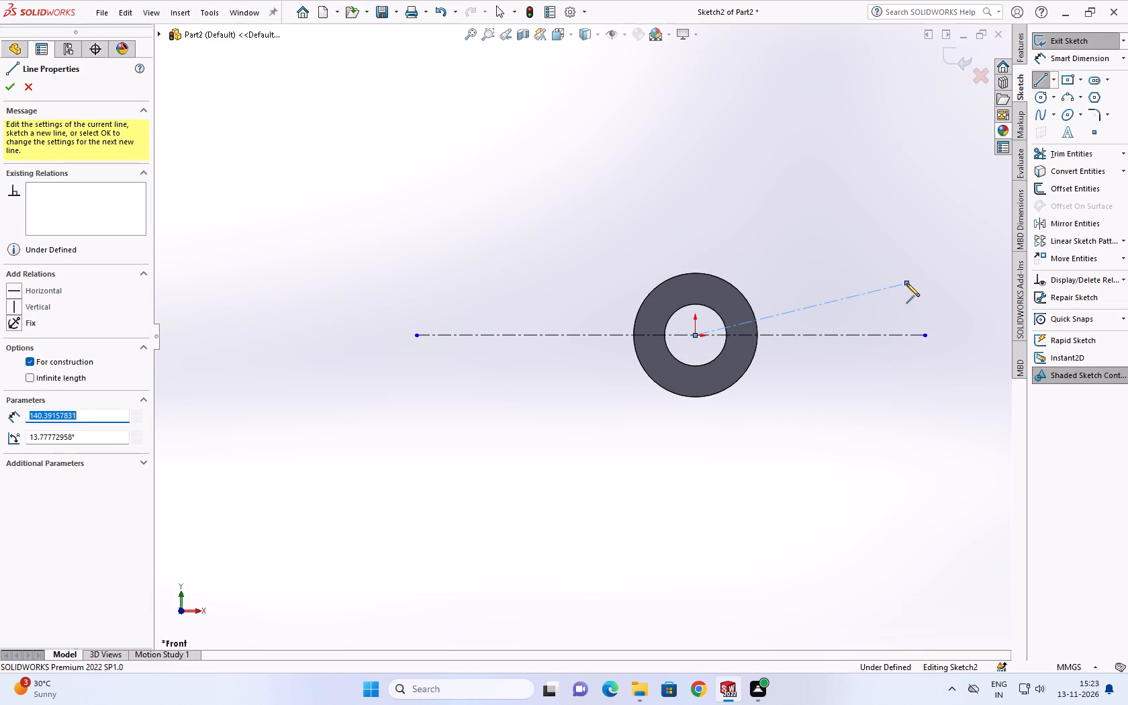
{"action": "right_click", "coordinate": [906, 283]}
{"action": "left_click", "coordinate": [923, 308]}
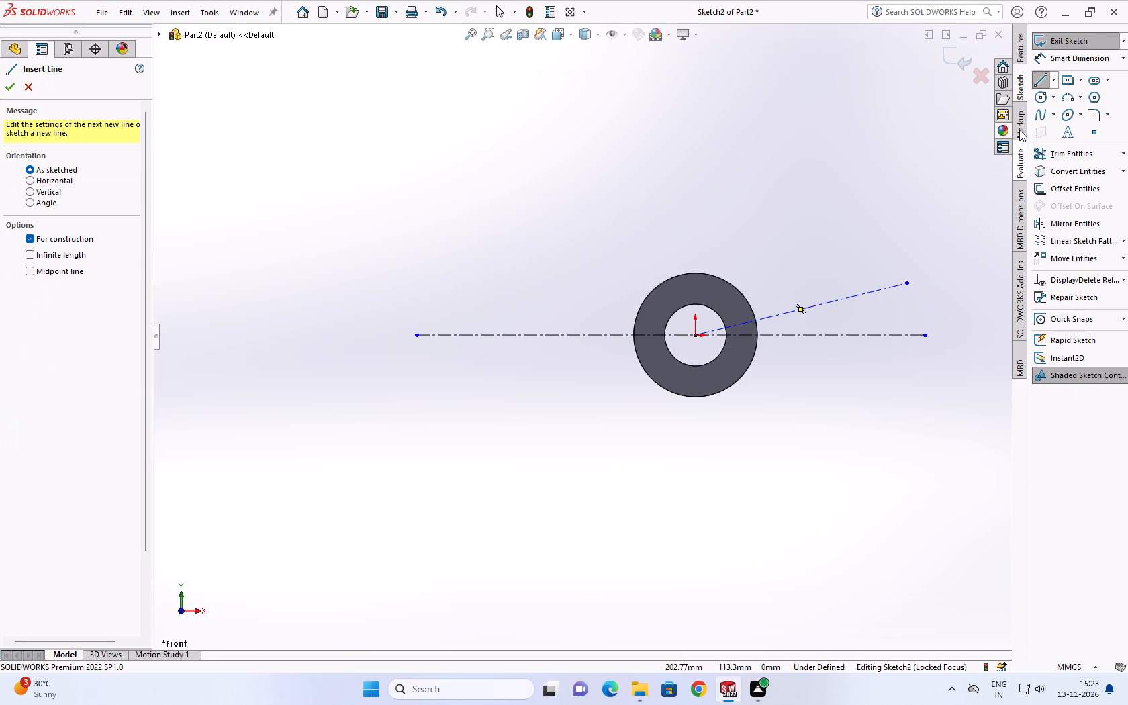
Dimension the angle between the inclined and horizontal centrelines and set it to 5°.
{"action": "left_click", "coordinate": [1055, 56]}
{"action": "left_click", "coordinate": [816, 303]}
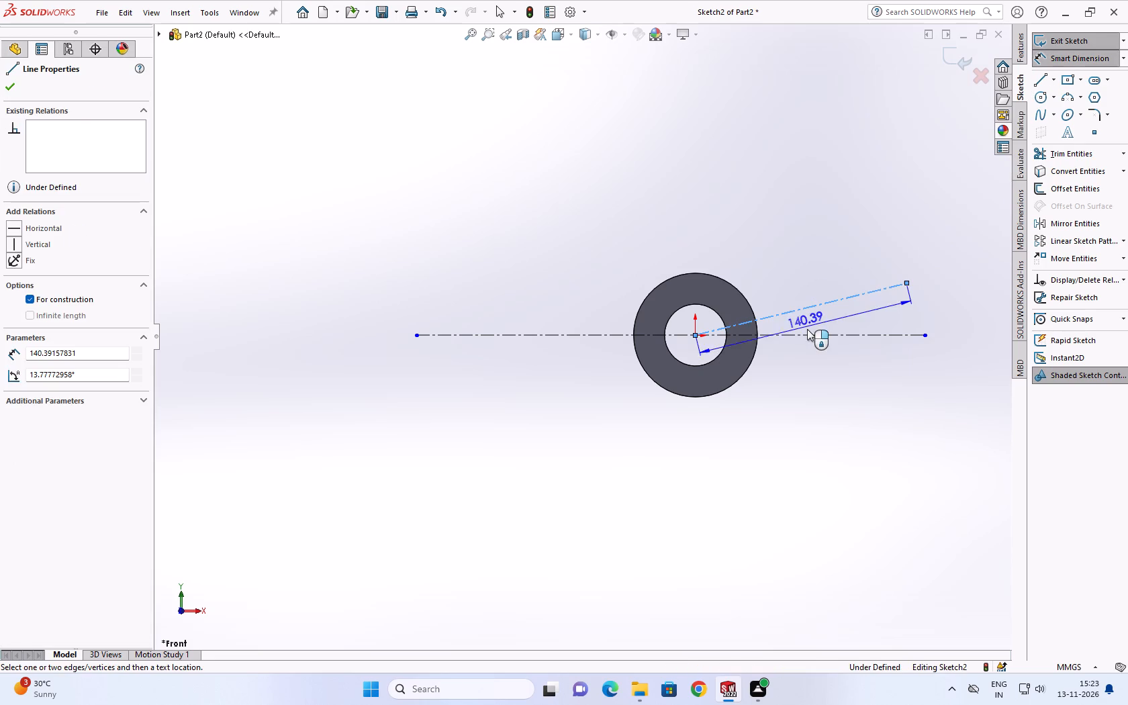
{"action": "left_click", "coordinate": [807, 334]}
{"action": "left_click", "coordinate": [810, 321]}
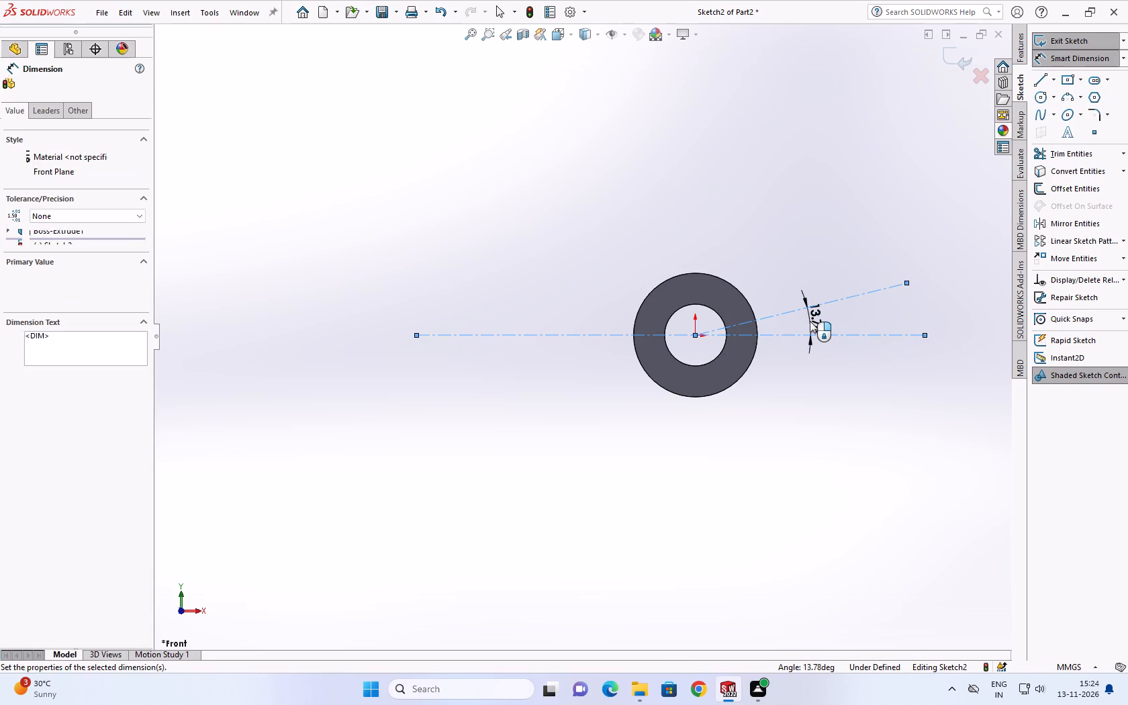
{"action": "key", "text": "5"}
{"action": "key", "text": "Return"}
{"action": "scroll", "coordinate": [869, 305], "scroll_direction": "down", "scroll_amount": 3}
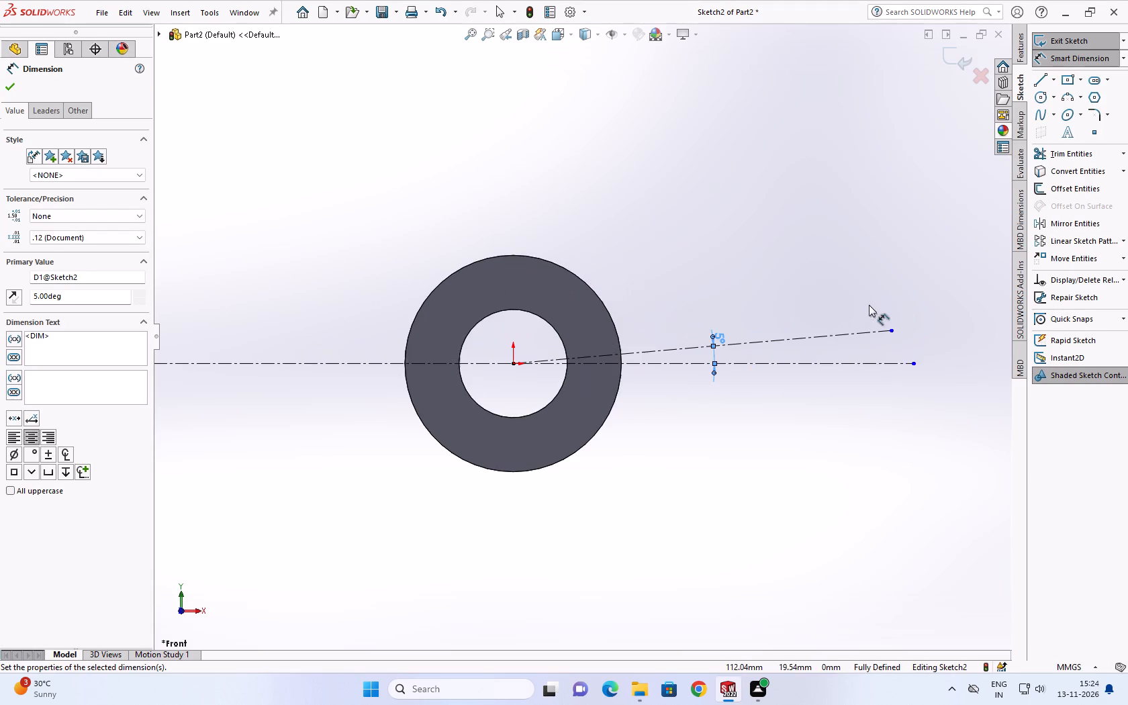
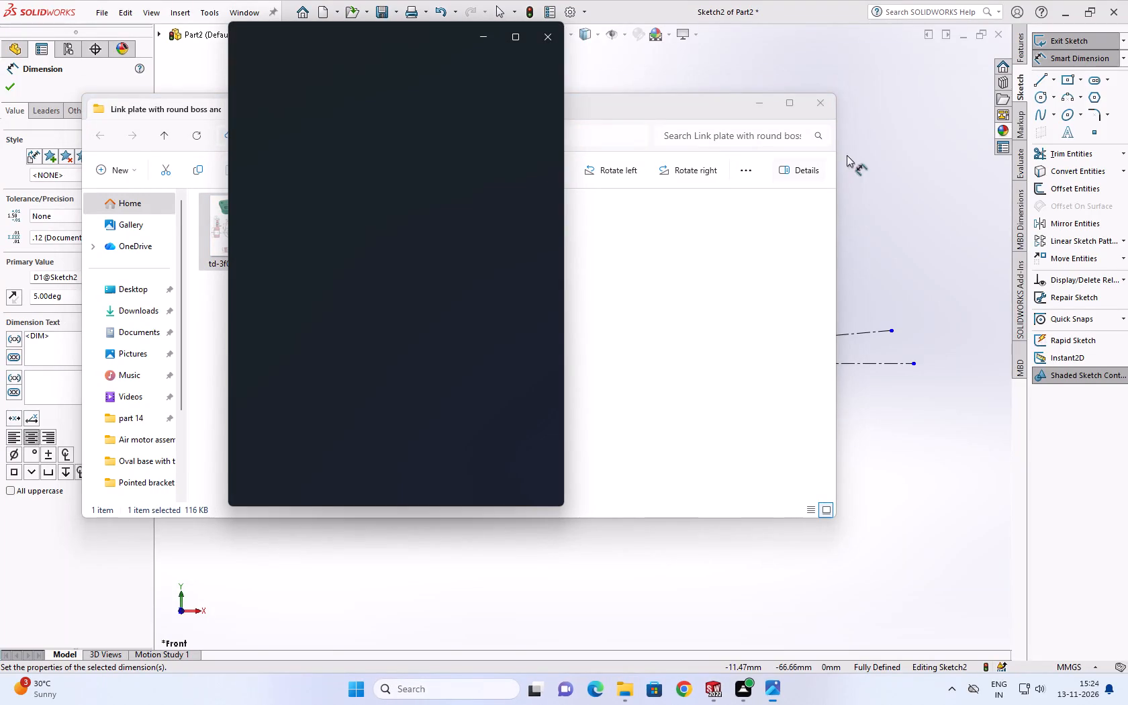
Switch to the drawing image in Photos and examine the front view's boss spacing, square boss and inclined centreline.
{"action": "left_click", "coordinate": [880, 146]}
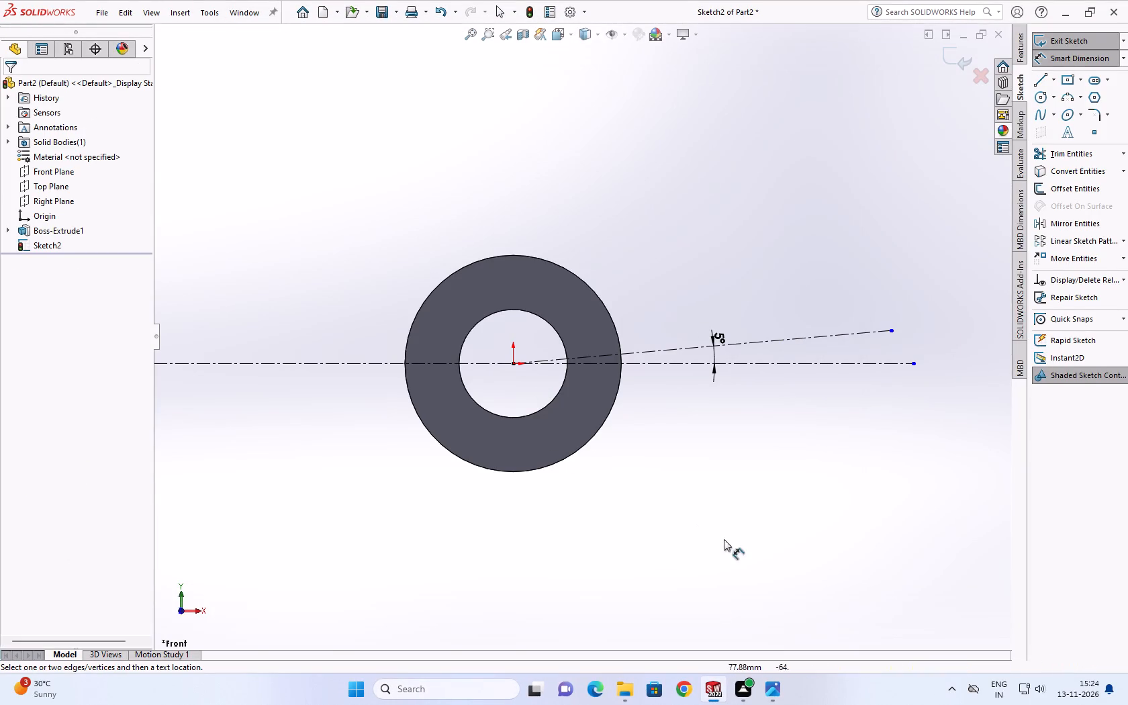
{"action": "left_click", "coordinate": [773, 698]}
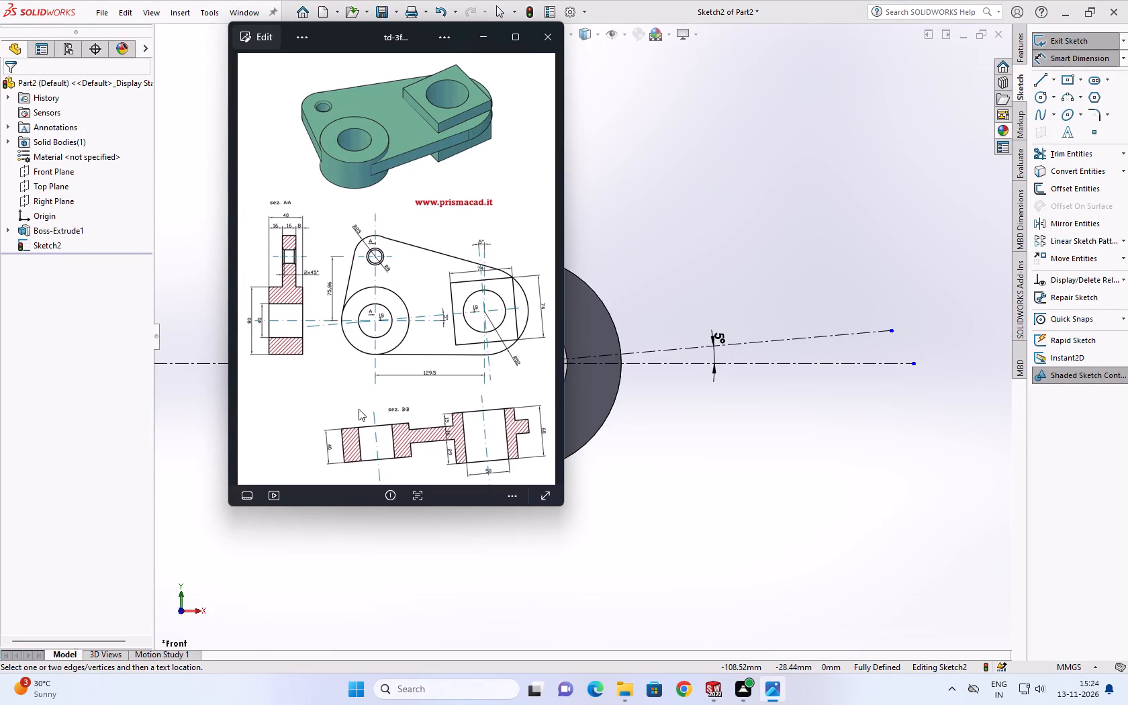
{"action": "scroll", "coordinate": [359, 409], "scroll_direction": "up", "scroll_amount": 1}
{"action": "scroll", "coordinate": [406, 356], "scroll_direction": "up", "scroll_amount": 4}
{"action": "scroll", "coordinate": [436, 318], "scroll_direction": "down", "scroll_amount": 2}
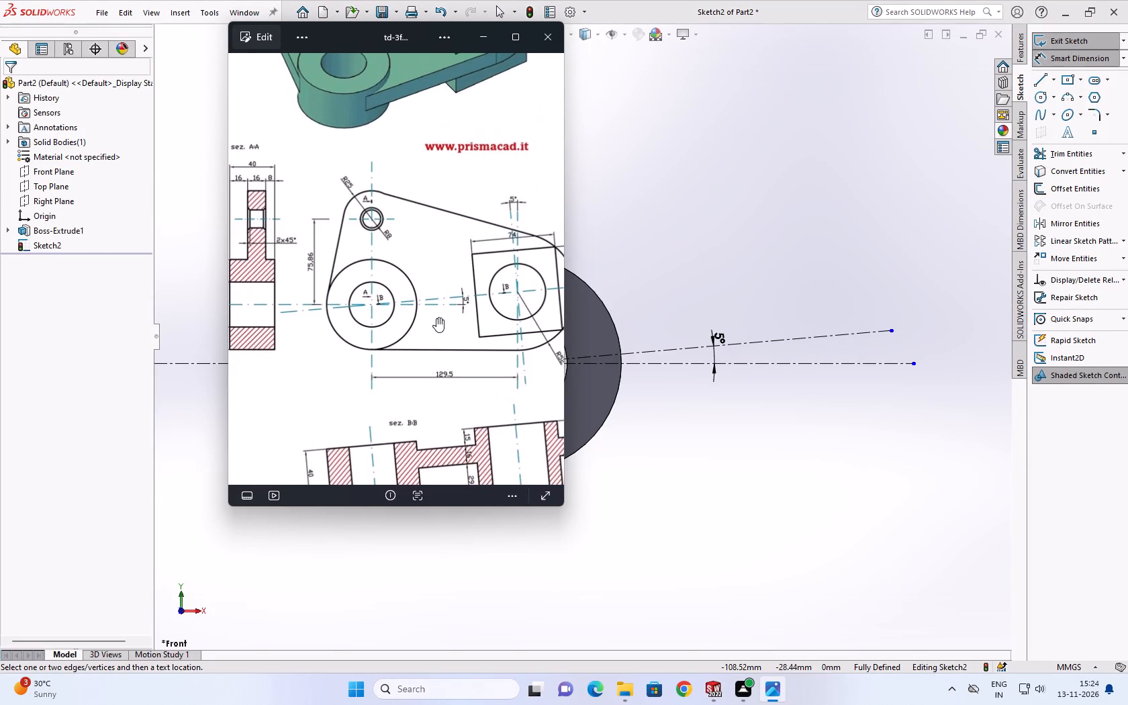
{"action": "scroll", "coordinate": [440, 315], "scroll_direction": "down", "scroll_amount": 1}
{"action": "scroll", "coordinate": [523, 348], "scroll_direction": "up", "scroll_amount": 1}
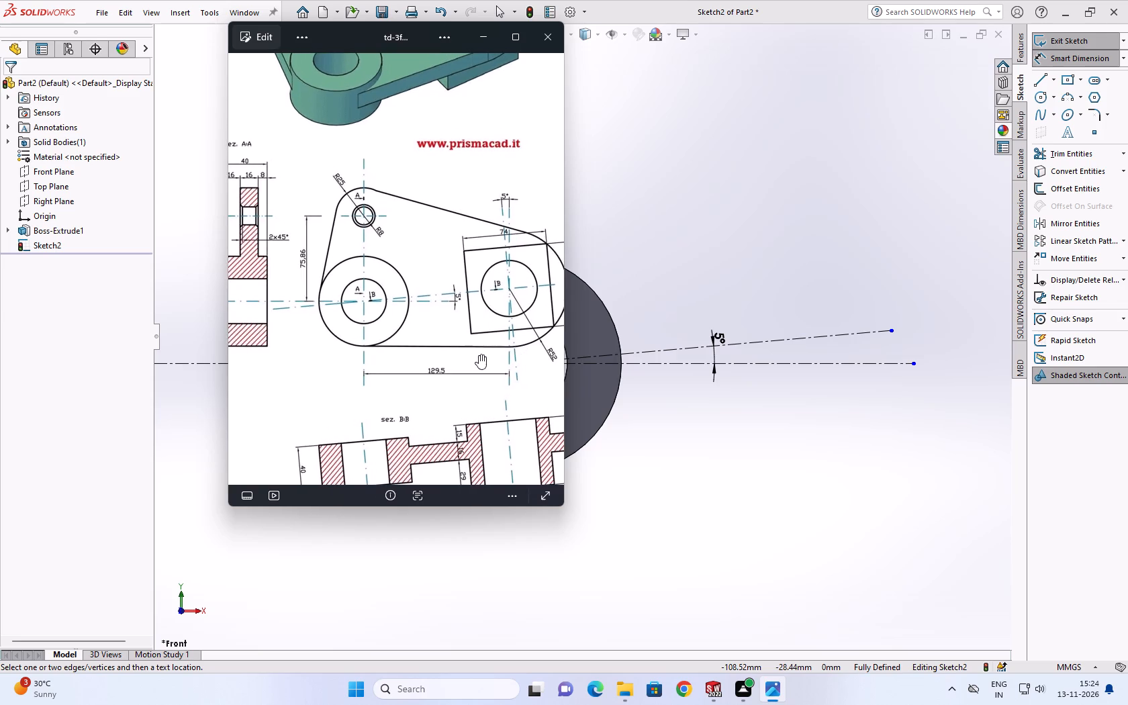
{"action": "scroll", "coordinate": [478, 359], "scroll_direction": "up", "scroll_amount": 2}
{"action": "scroll", "coordinate": [471, 362], "scroll_direction": "down", "scroll_amount": 4}
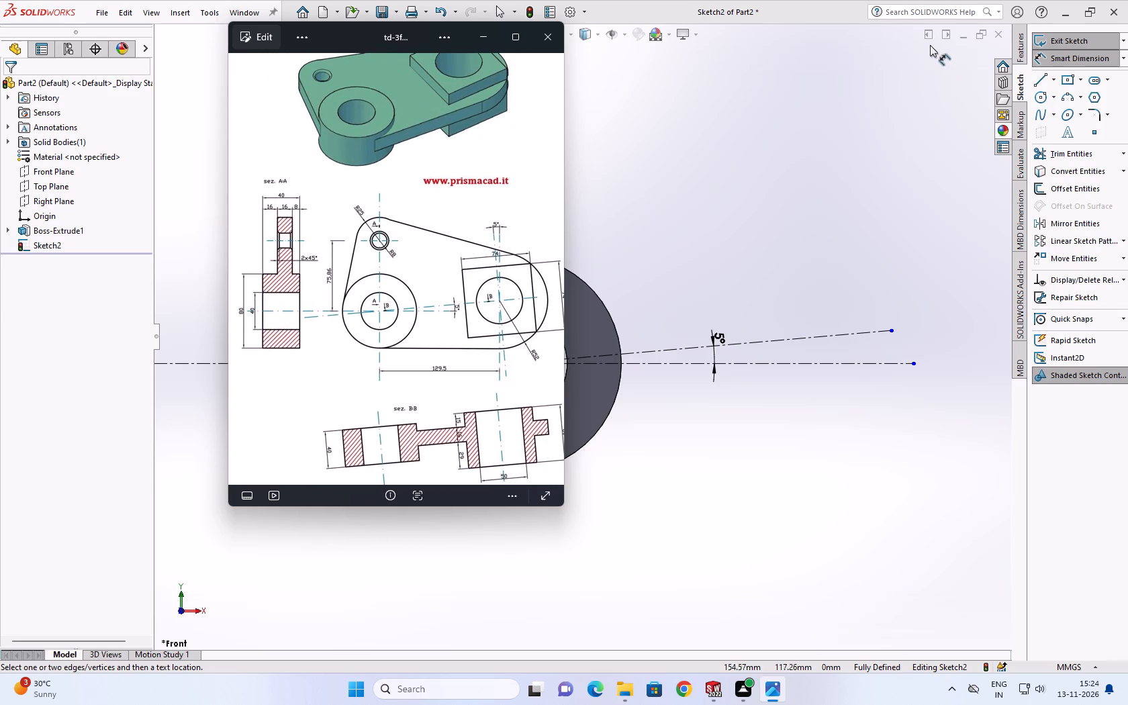
Draw a circle of about 20 mm radius centred on the outer endpoint of the inclined centreline.
{"action": "left_click", "coordinate": [1068, 79]}
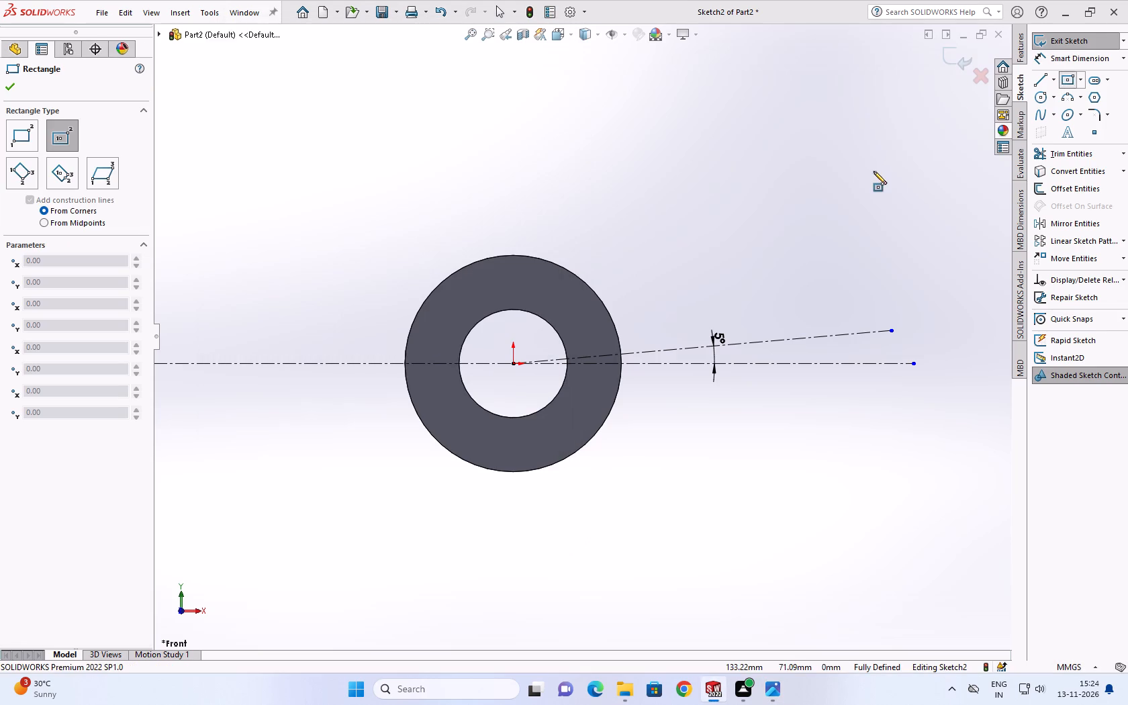
{"action": "left_click", "coordinate": [1054, 60]}
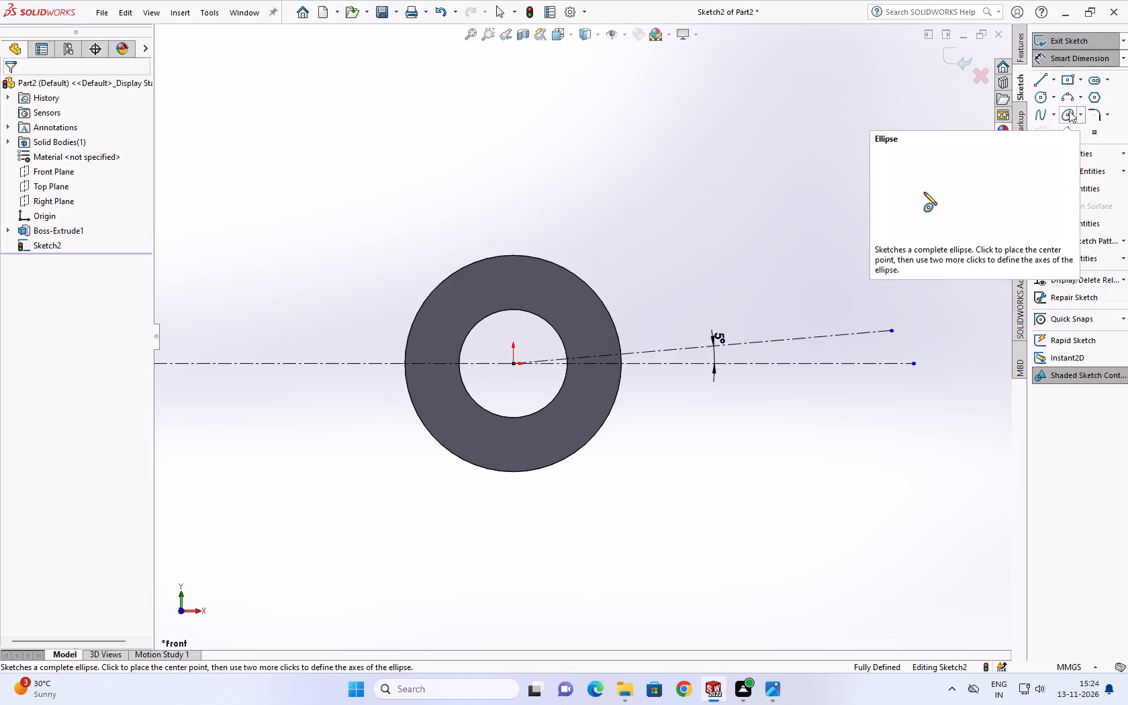
{"action": "left_click", "coordinate": [1041, 99]}
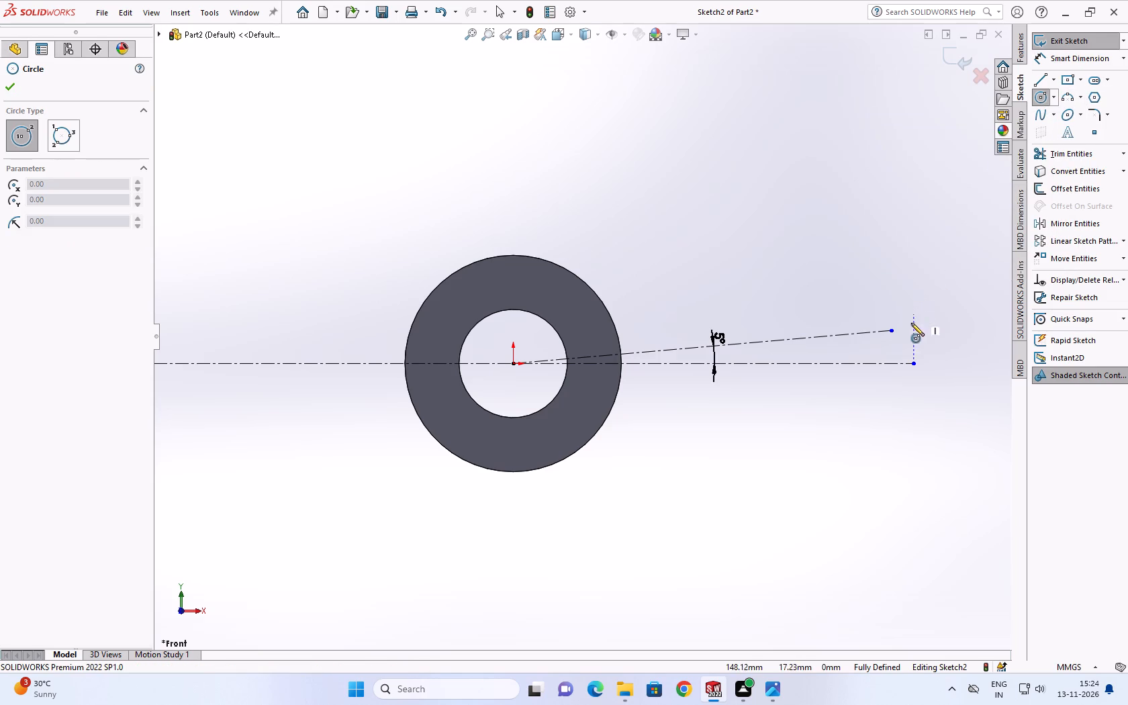
{"action": "left_click", "coordinate": [895, 334]}
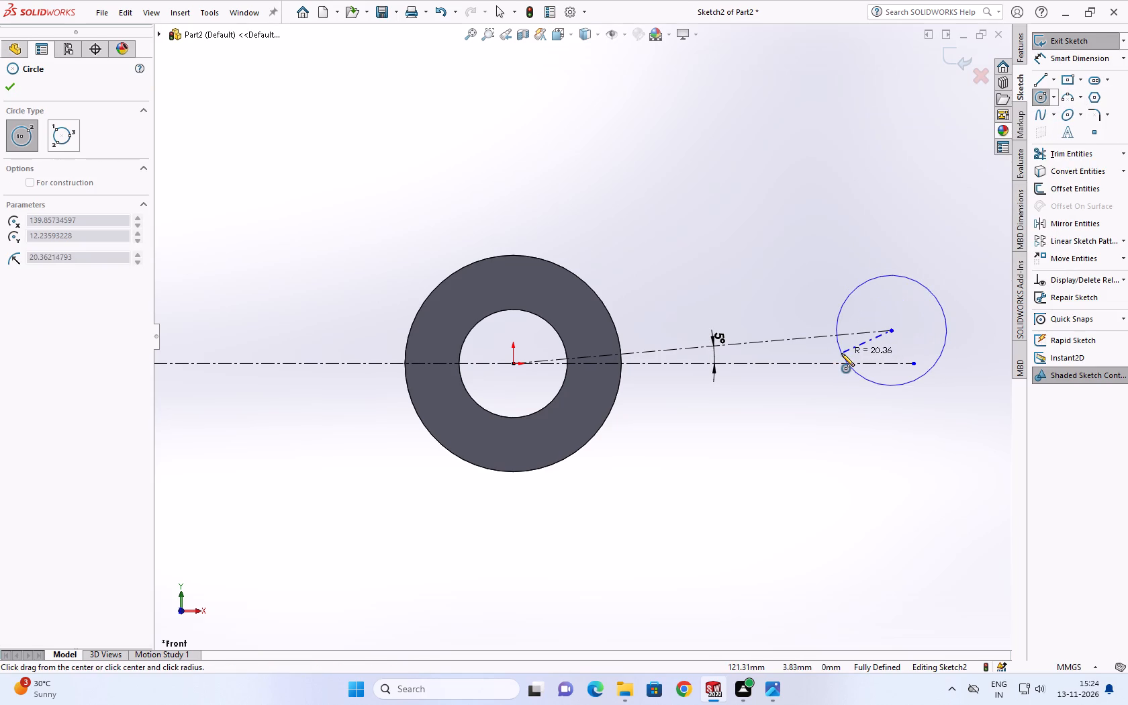
{"action": "left_click", "coordinate": [841, 353]}
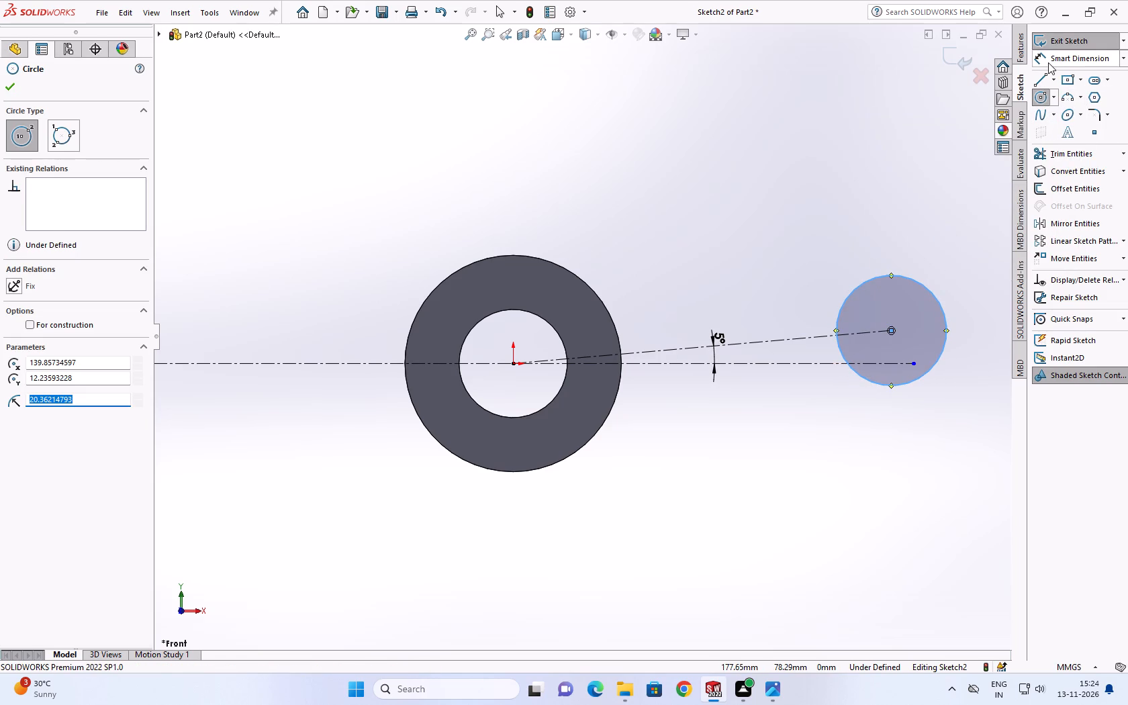
Dimension the horizontal distance from the origin to the new circle's centre and set it to 129.5 mm.
{"action": "left_click", "coordinate": [1047, 56]}
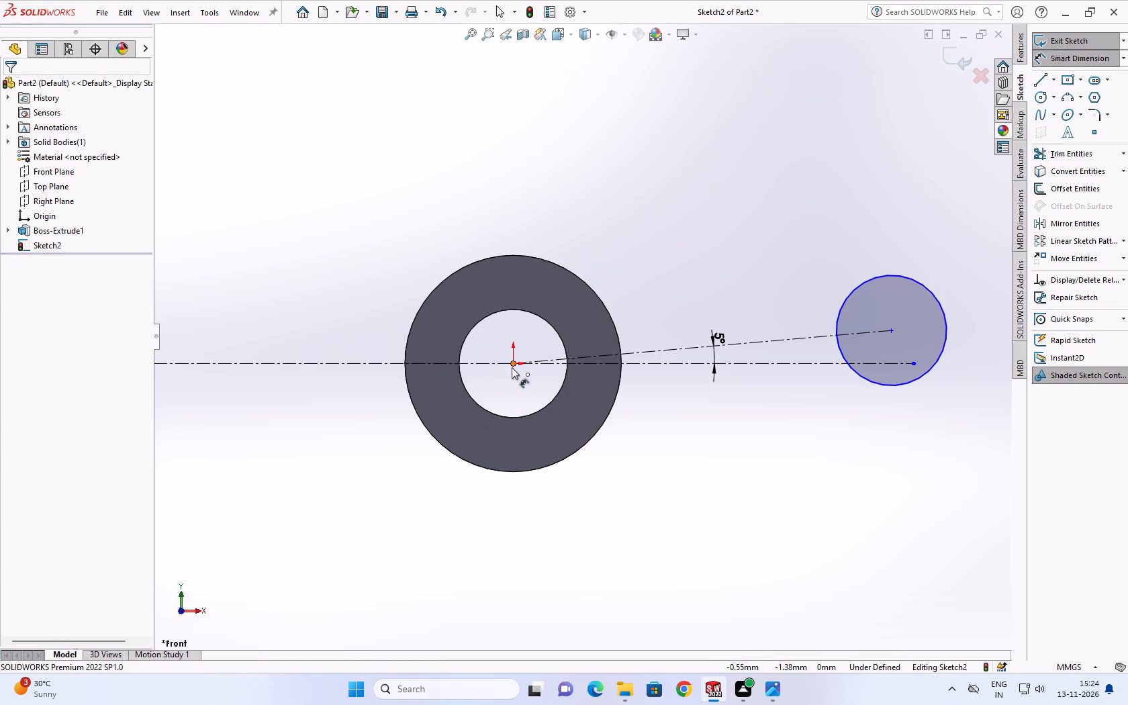
{"action": "left_click", "coordinate": [512, 367]}
{"action": "left_click", "coordinate": [888, 328]}
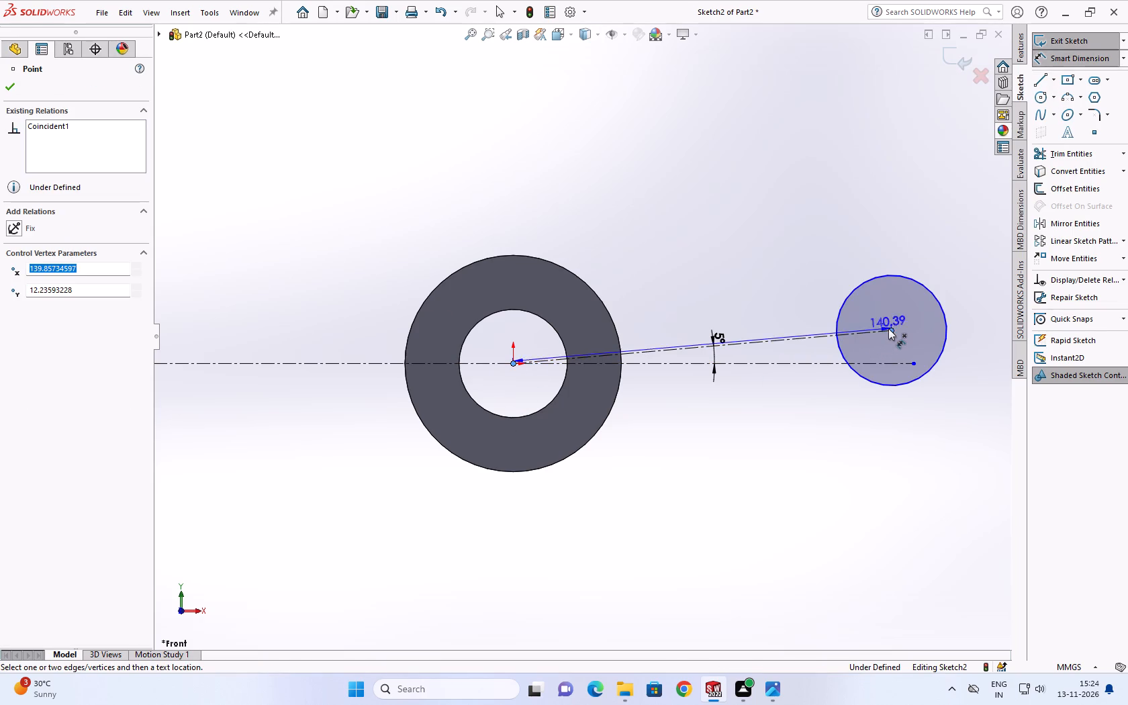
{"action": "left_click", "coordinate": [557, 543]}
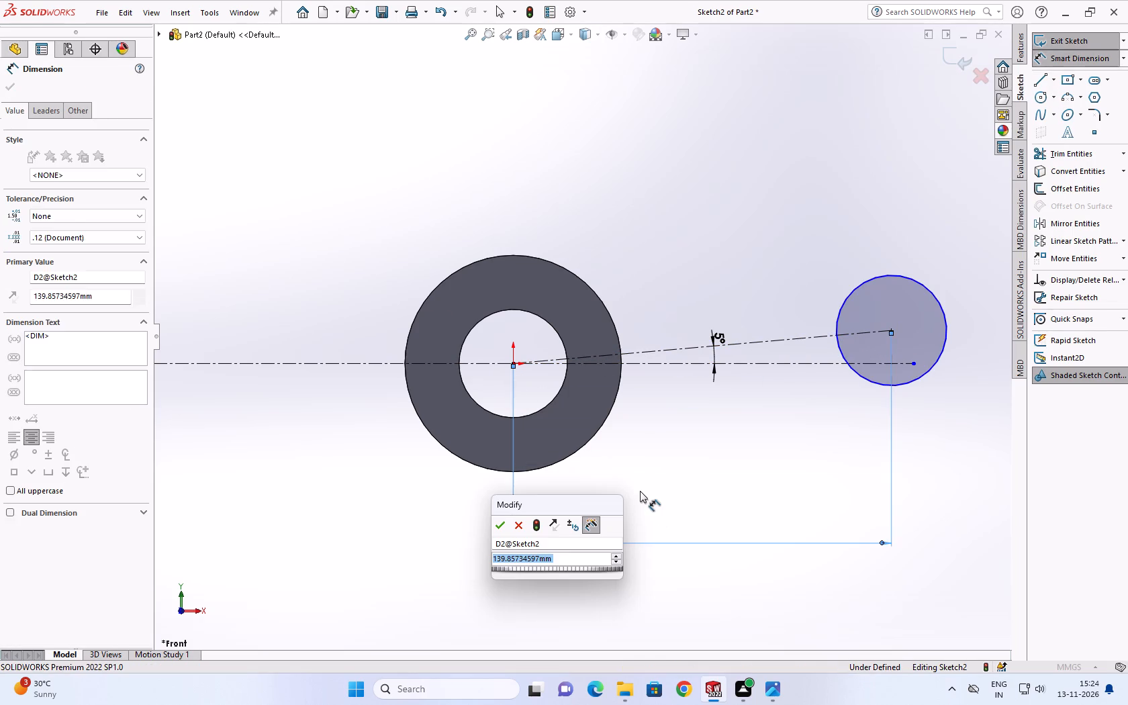
{"action": "type", "text": "129.5"}
{"action": "key", "text": "Return"}
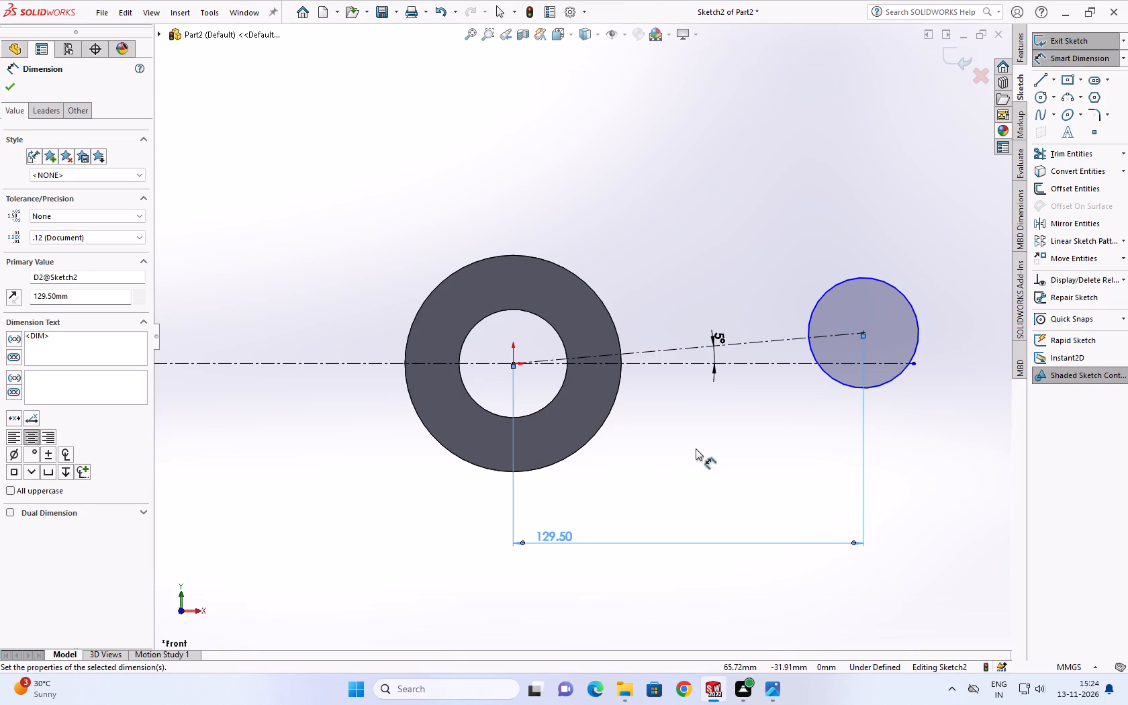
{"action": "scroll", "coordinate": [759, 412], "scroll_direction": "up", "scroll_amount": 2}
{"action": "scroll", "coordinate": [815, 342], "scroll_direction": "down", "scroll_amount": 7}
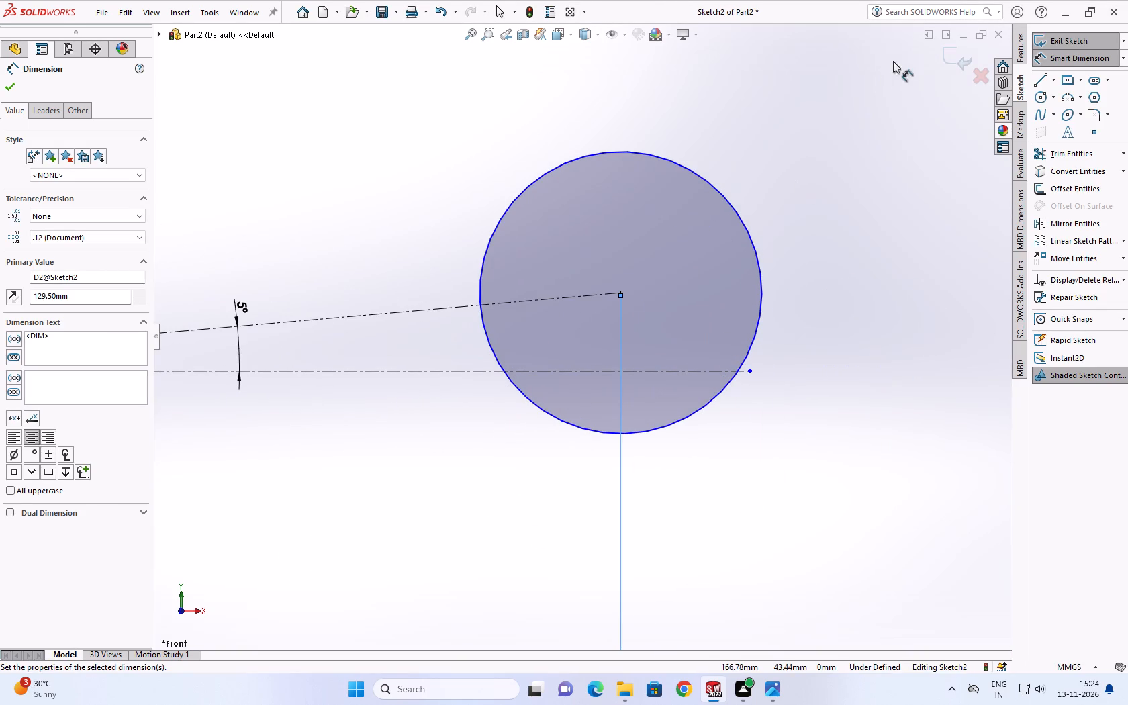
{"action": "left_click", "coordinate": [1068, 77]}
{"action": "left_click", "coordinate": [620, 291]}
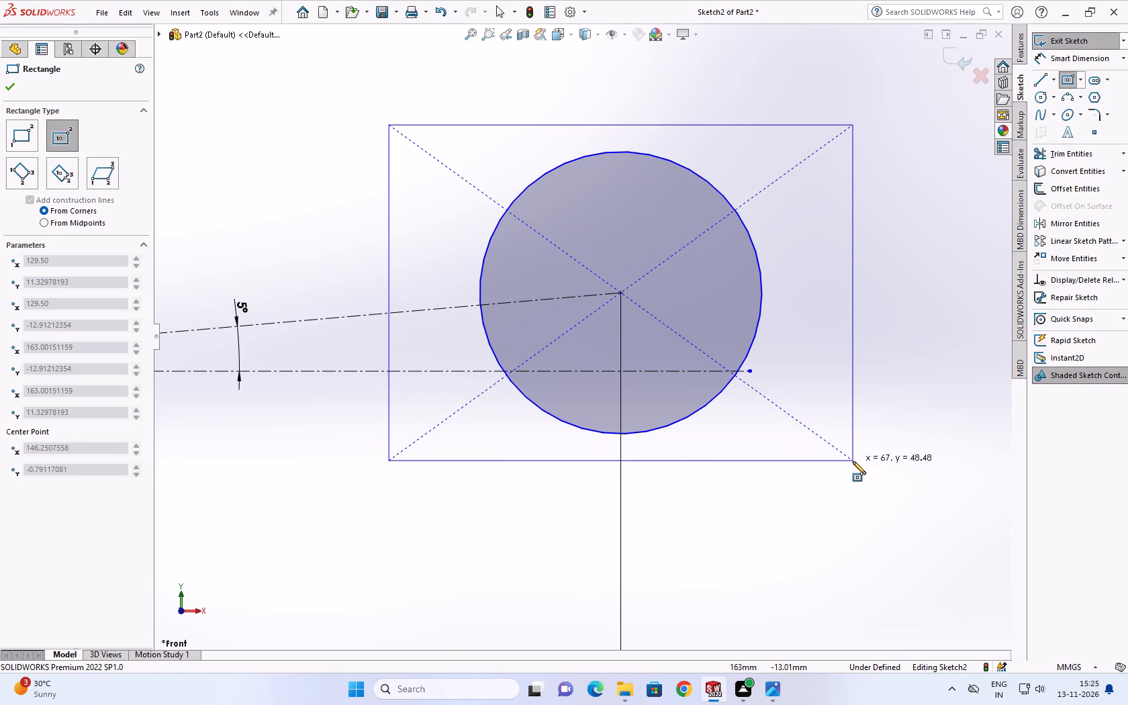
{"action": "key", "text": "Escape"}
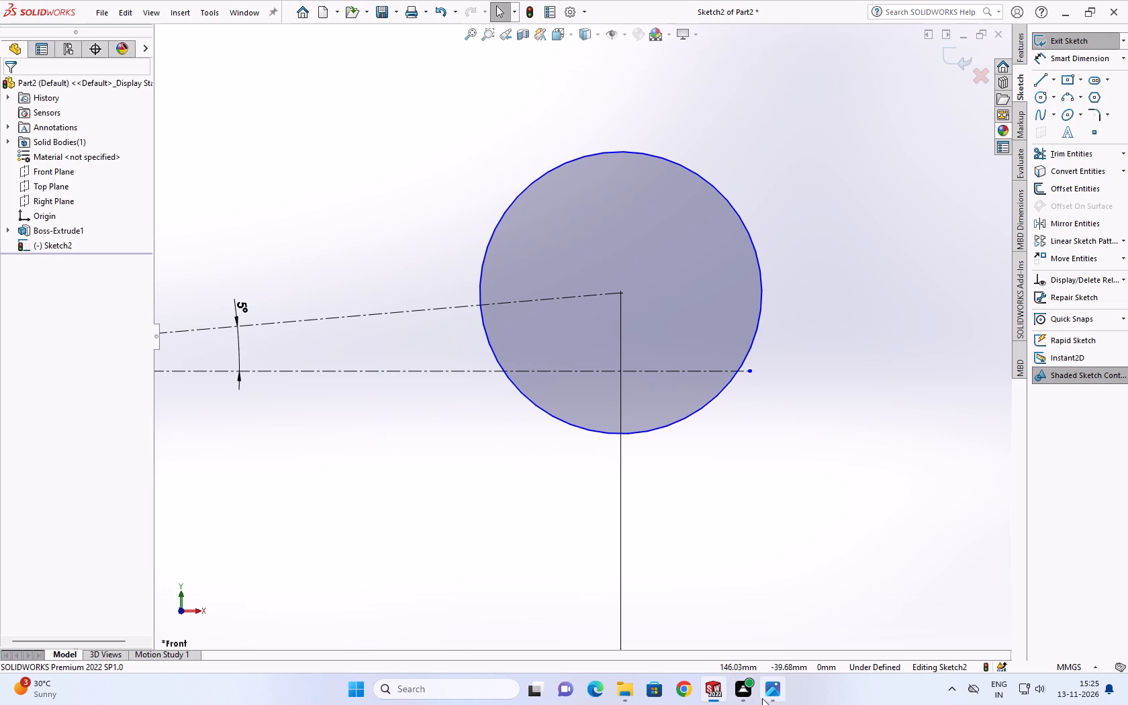
Recheck the square boss in the drawing and draw a centre rectangle about 62 by 58 mm from the new circle's centre.
{"action": "left_click", "coordinate": [765, 696]}
{"action": "scroll", "coordinate": [528, 369], "scroll_direction": "up", "scroll_amount": 1}
{"action": "scroll", "coordinate": [503, 341], "scroll_direction": "down", "scroll_amount": 1}
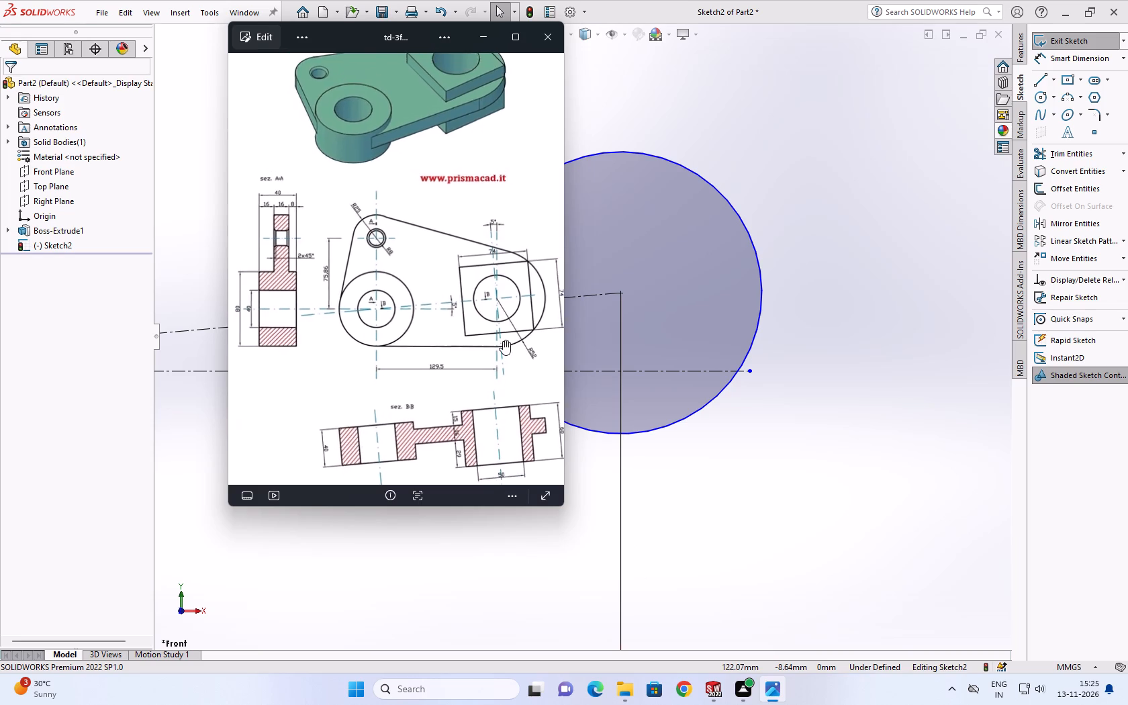
{"action": "scroll", "coordinate": [503, 340], "scroll_direction": "down", "scroll_amount": 2}
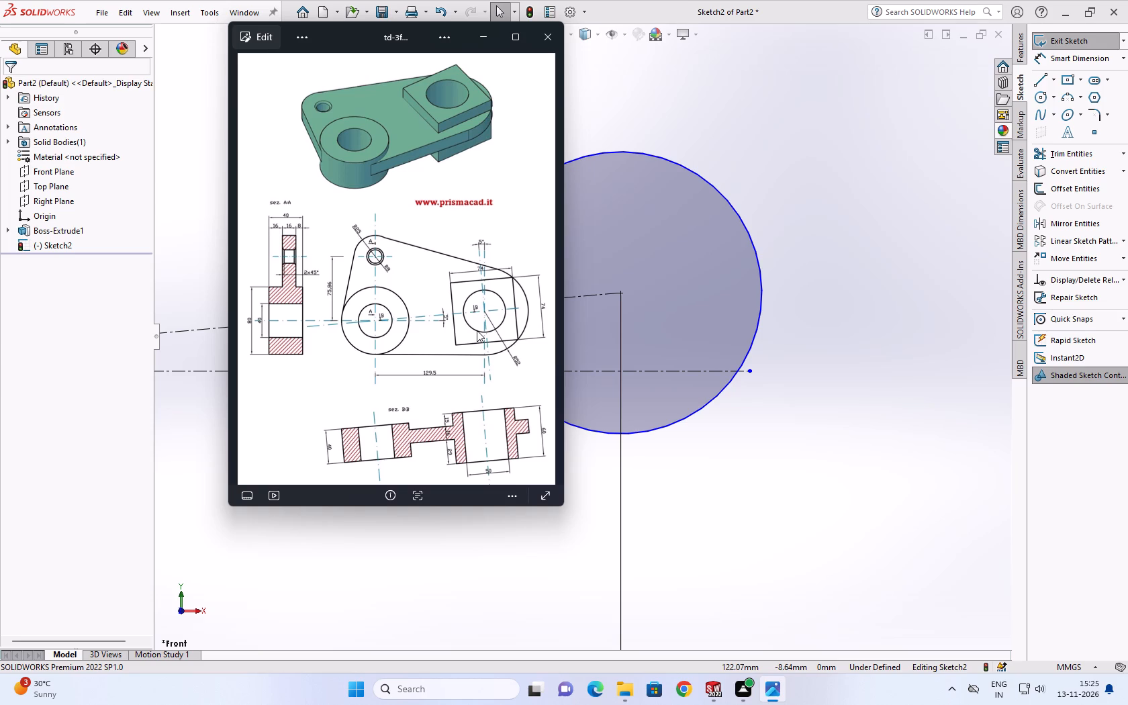
{"action": "left_click", "coordinate": [1068, 79]}
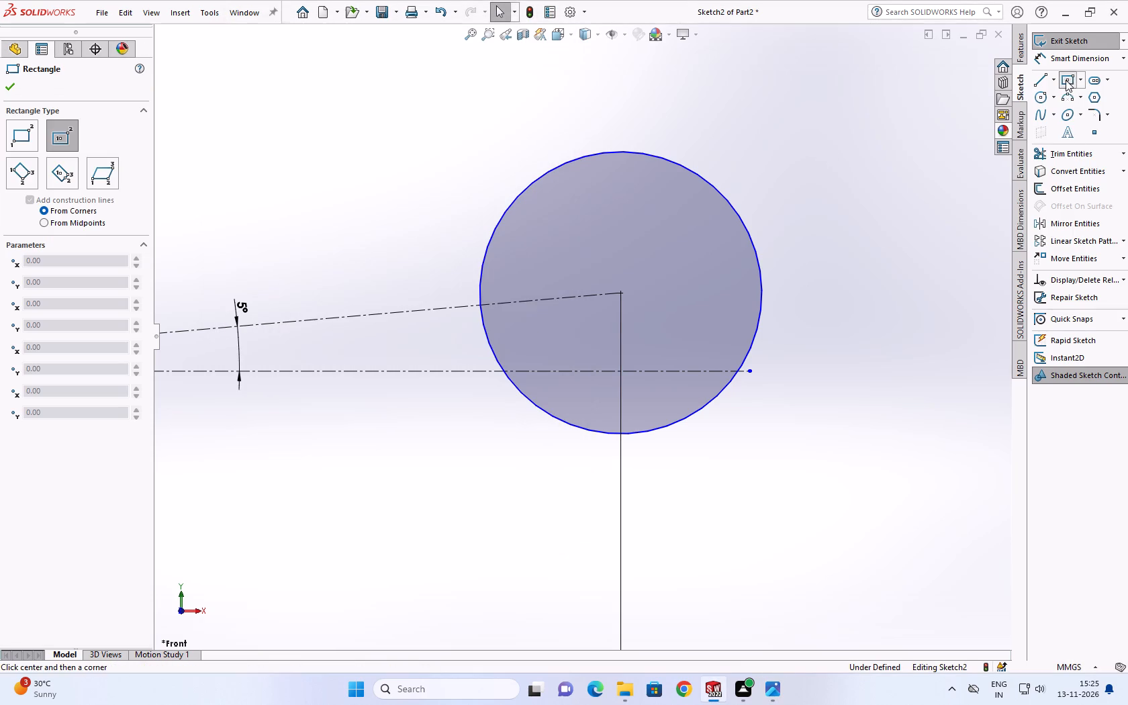
{"action": "left_click", "coordinate": [618, 291]}
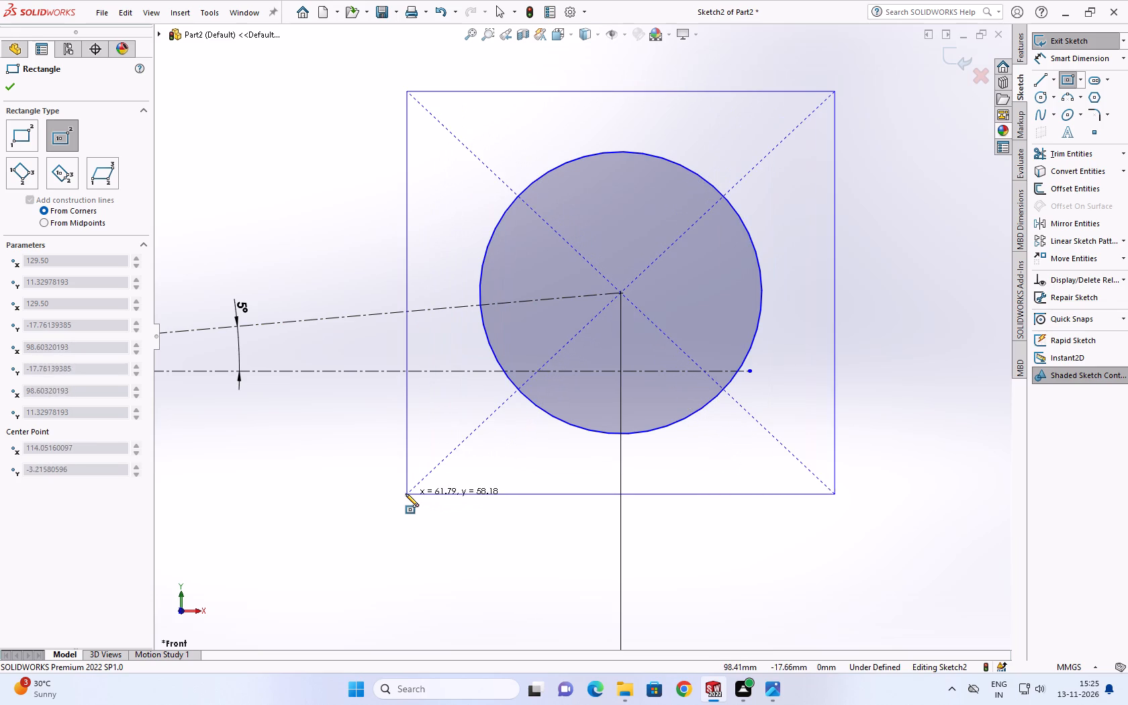
{"action": "left_click", "coordinate": [406, 493]}
{"action": "scroll", "coordinate": [421, 441], "scroll_direction": "down", "scroll_amount": 2}
{"action": "key", "text": "Escape"}
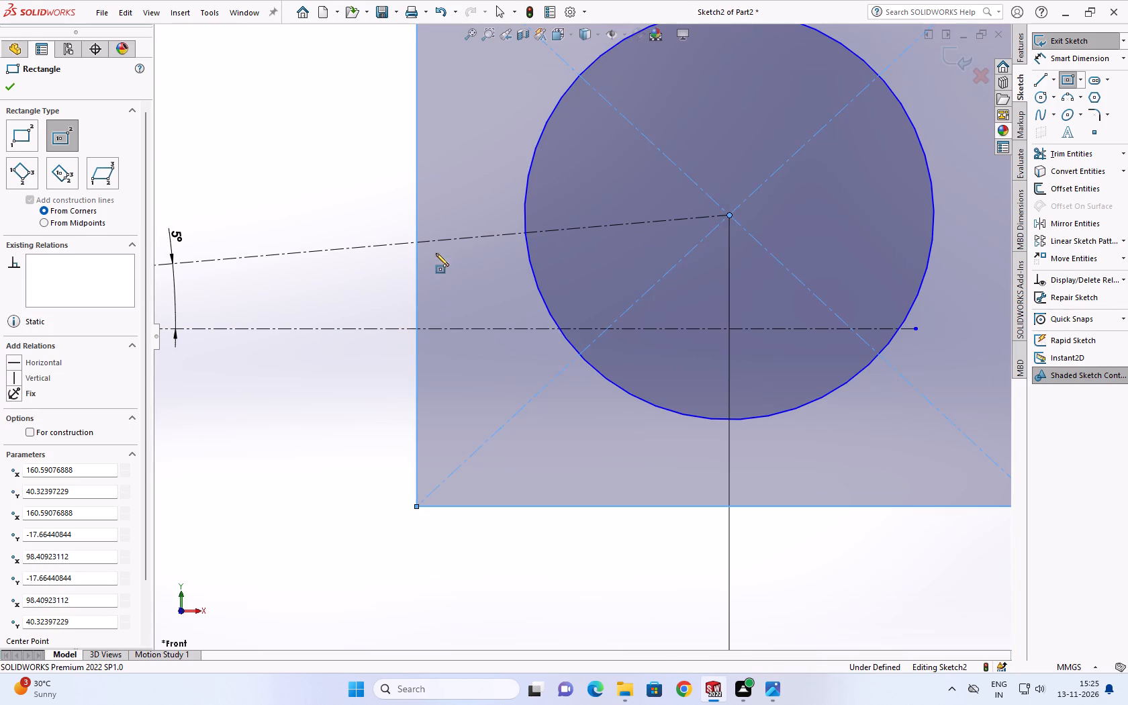
Dimension the rectangle's upper edge and set its length to 74 mm, as given in the reference drawing.
{"action": "left_click", "coordinate": [1041, 57]}
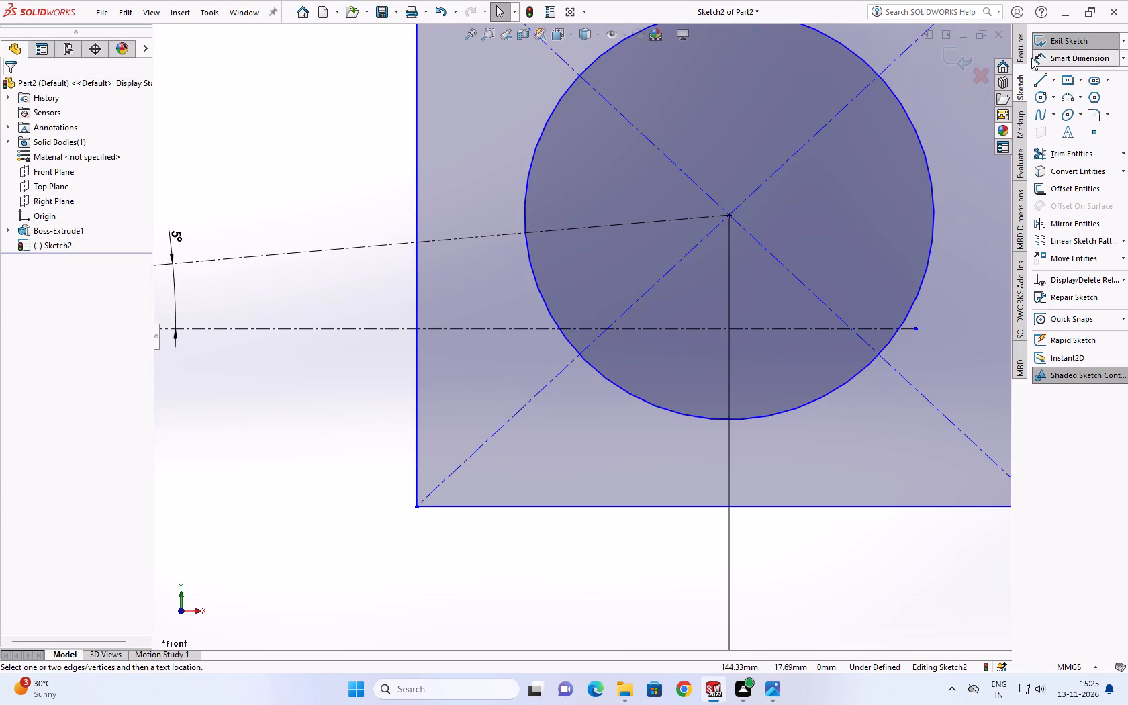
{"action": "scroll", "coordinate": [534, 145], "scroll_direction": "up", "scroll_amount": 4}
{"action": "left_click", "coordinate": [598, 138]}
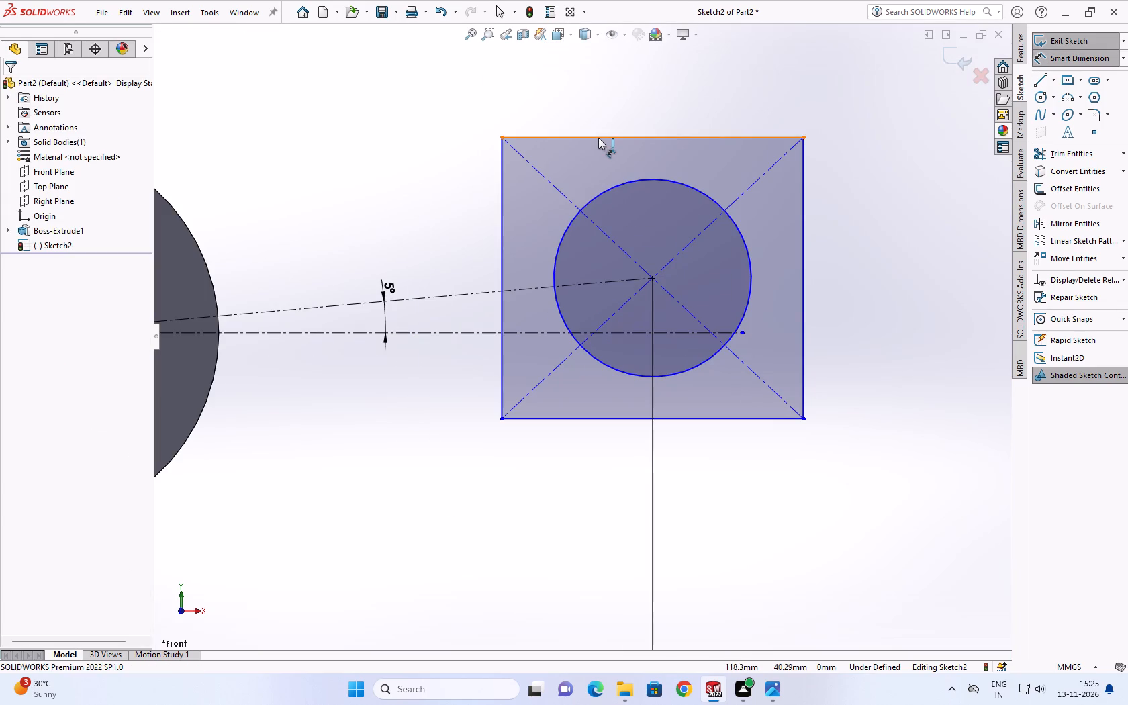
{"action": "left_click", "coordinate": [692, 96]}
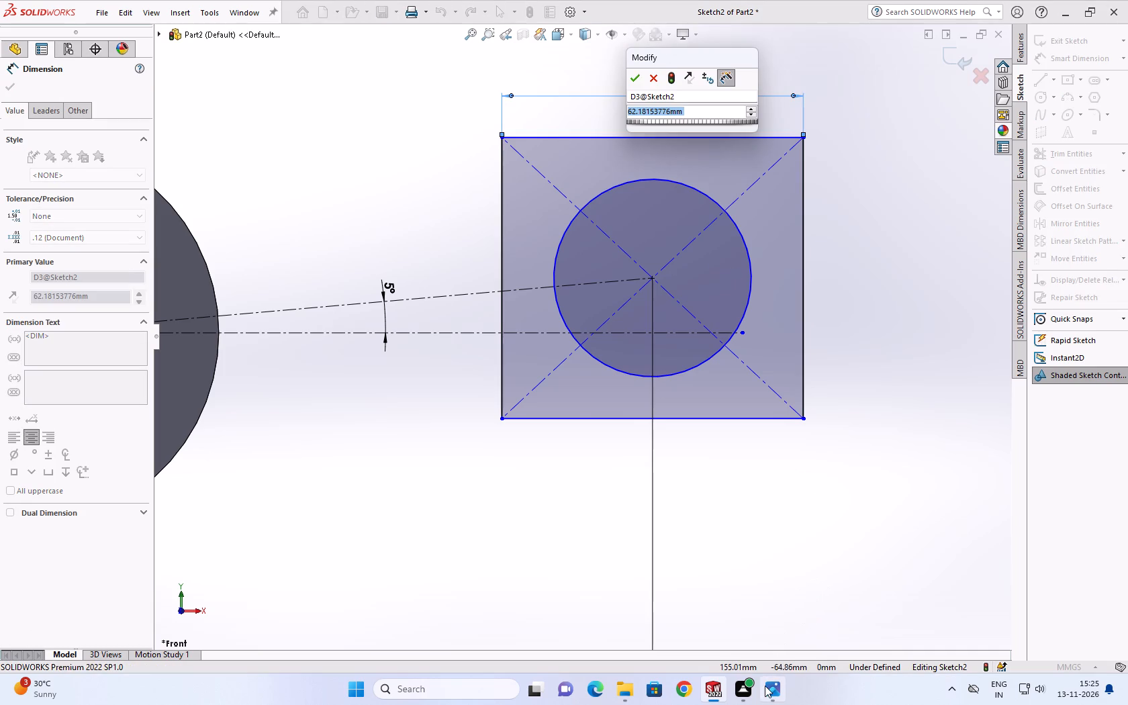
{"action": "left_click", "coordinate": [765, 686]}
{"action": "scroll", "coordinate": [493, 269], "scroll_direction": "down", "scroll_amount": 2}
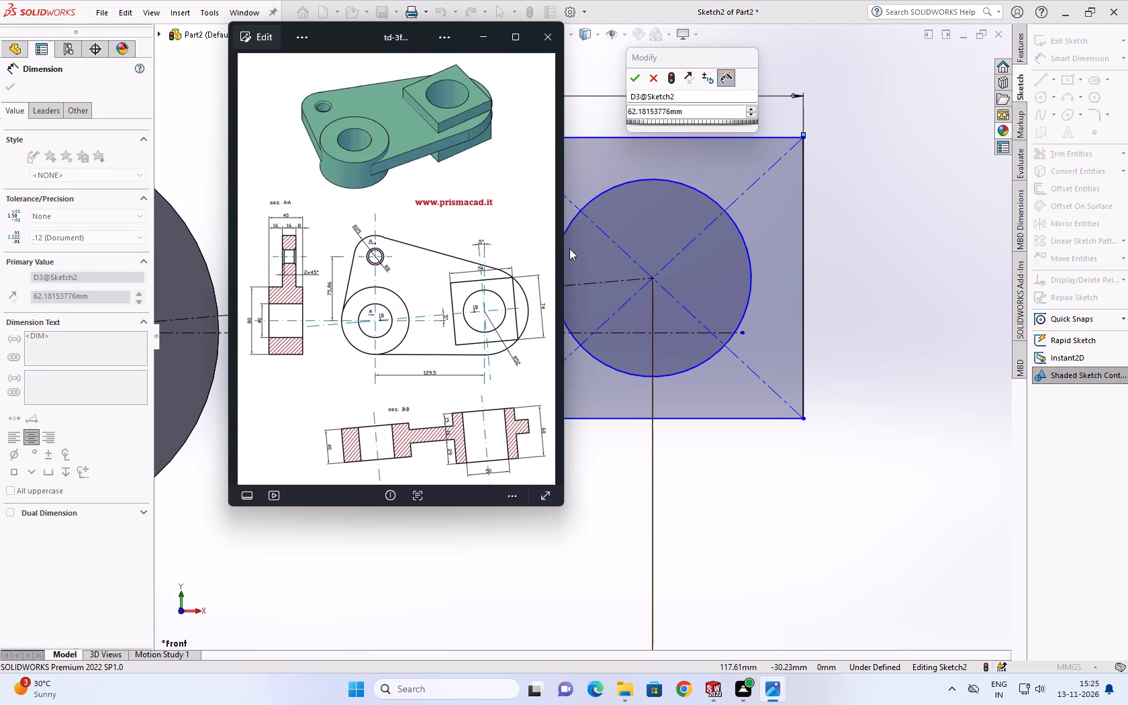
{"action": "left_click", "coordinate": [696, 112]}
{"action": "type", "text": "74"}
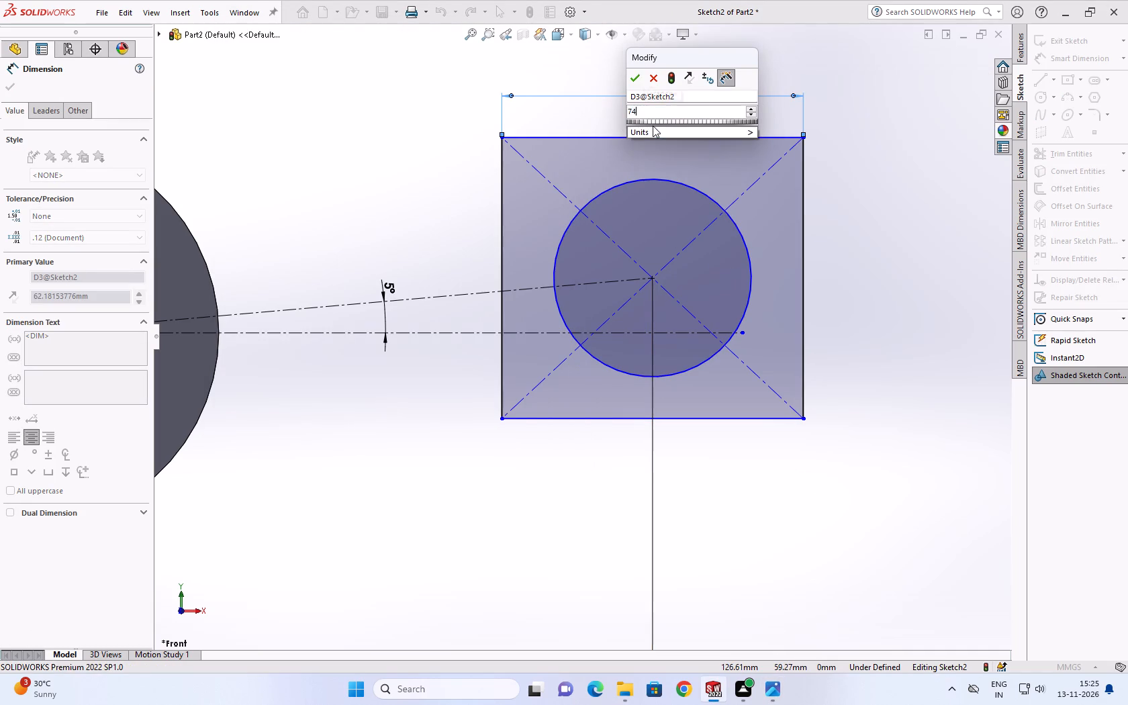
{"action": "key", "text": "Return"}
{"action": "key", "text": "Escape"}
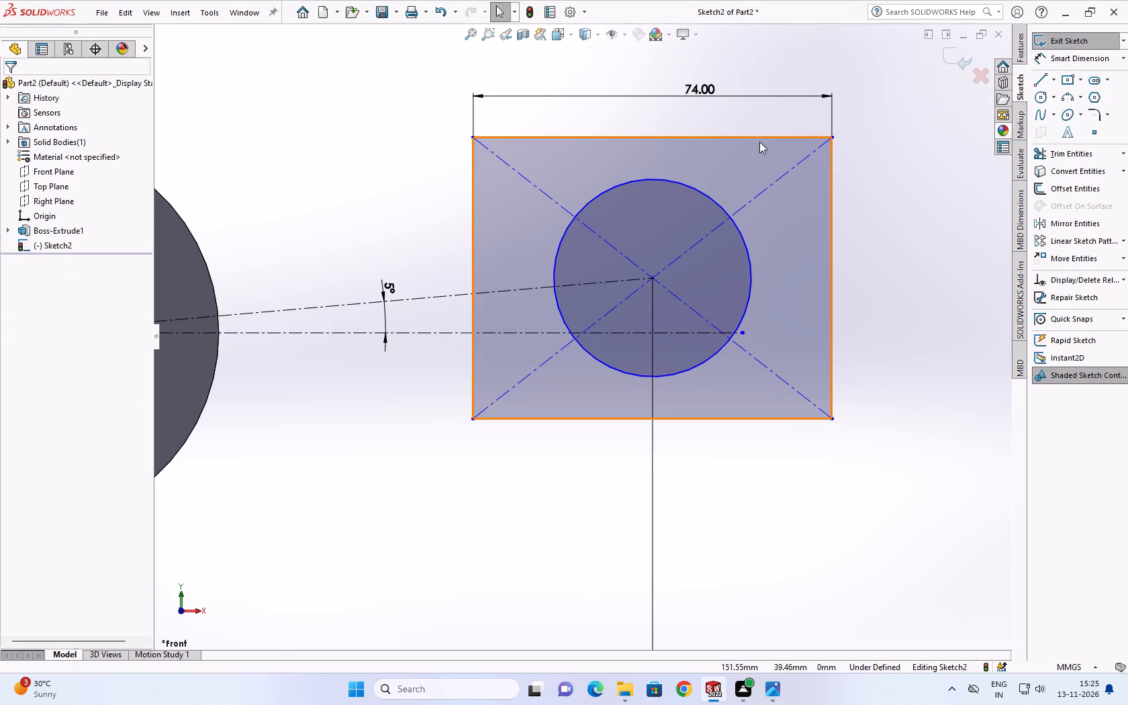
Add an Equal relation between the rectangle's upper edge and the adjacent vertical edge farthest from the round boss.
{"action": "left_click", "coordinate": [762, 140]}
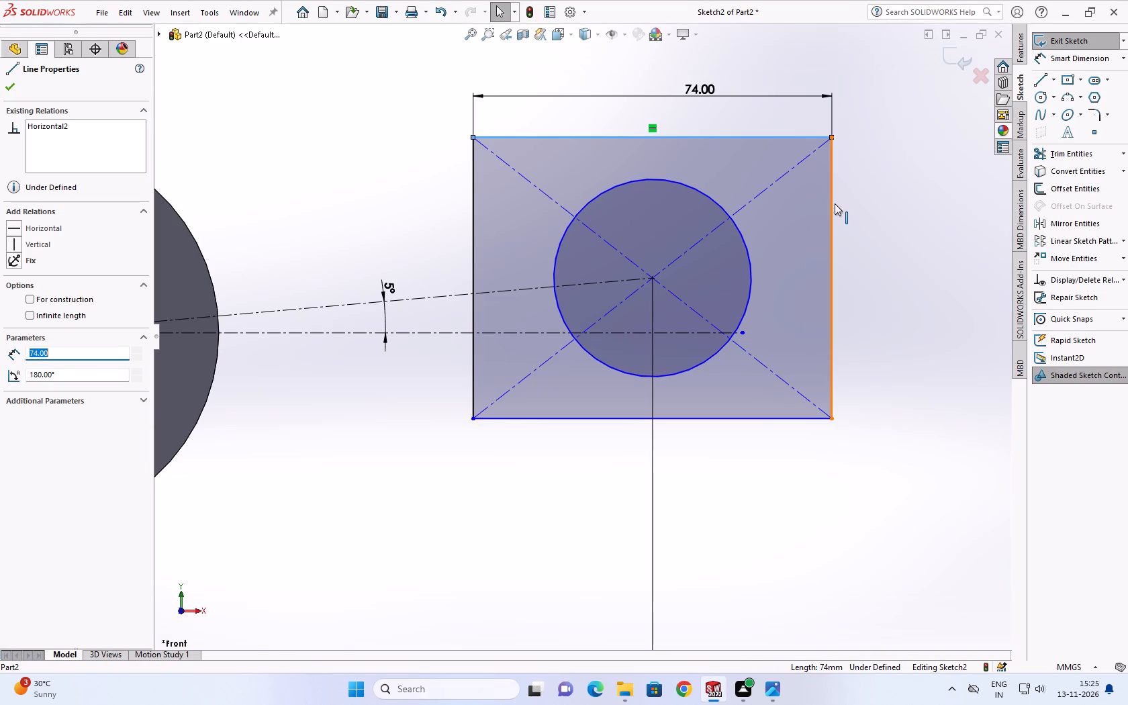
{"action": "left_click", "coordinate": [831, 205], "text": "ctrl"}
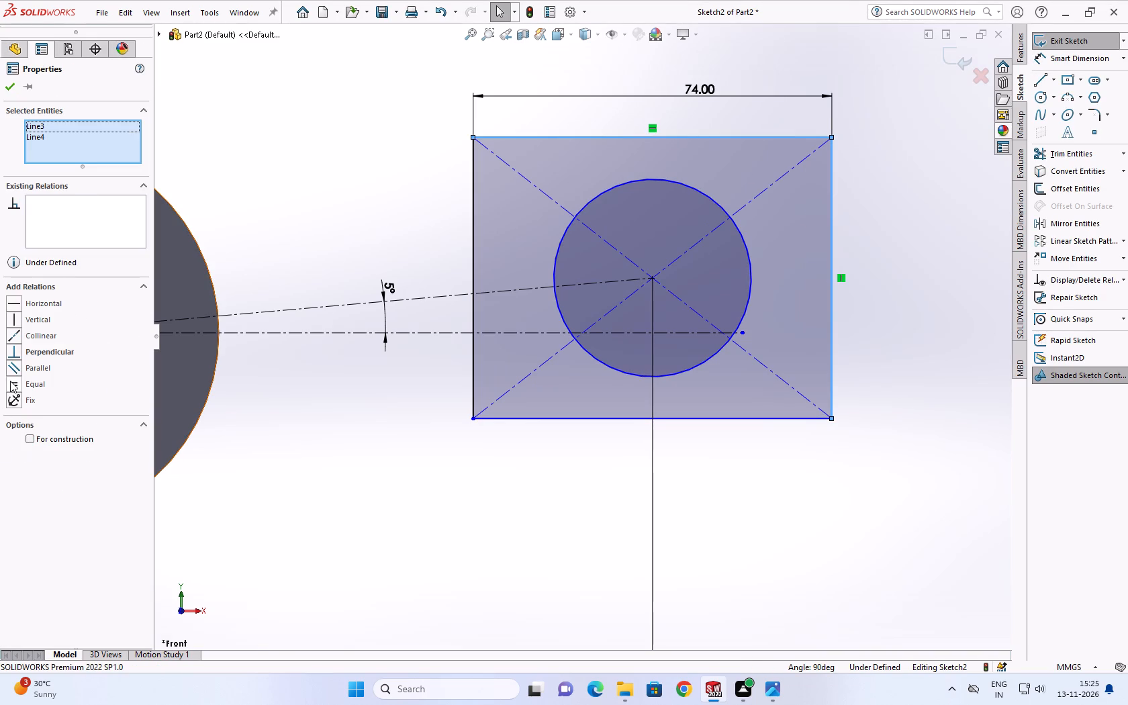
{"action": "left_click", "coordinate": [10, 381]}
{"action": "left_click", "coordinate": [11, 83]}
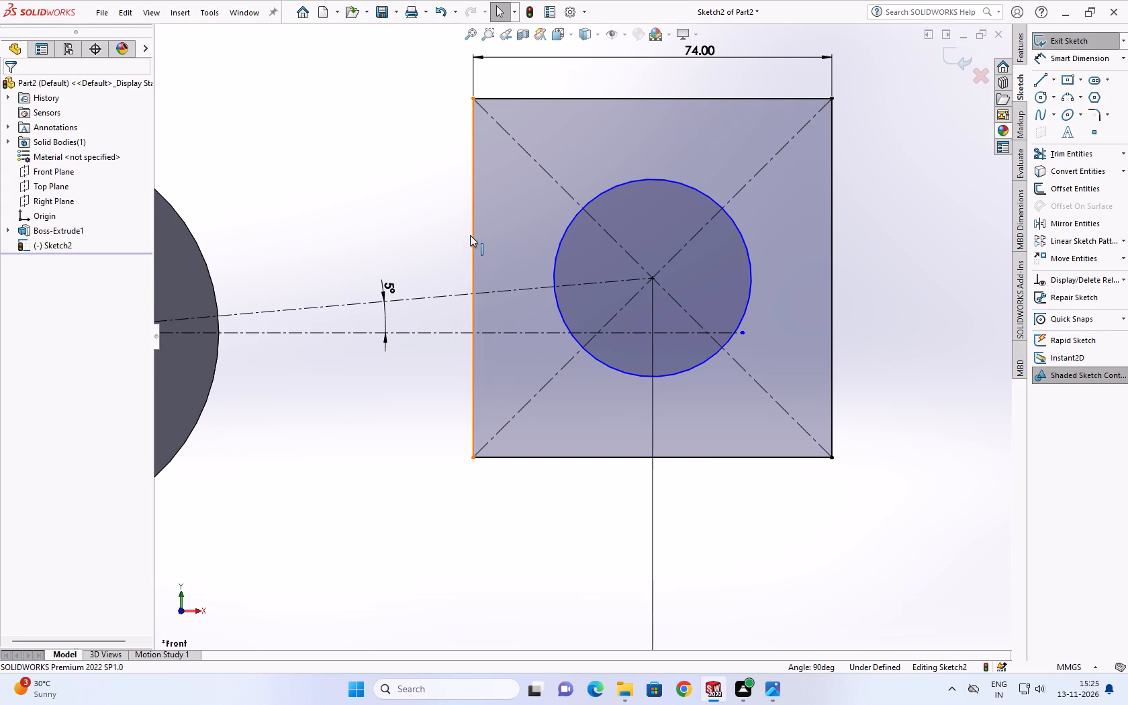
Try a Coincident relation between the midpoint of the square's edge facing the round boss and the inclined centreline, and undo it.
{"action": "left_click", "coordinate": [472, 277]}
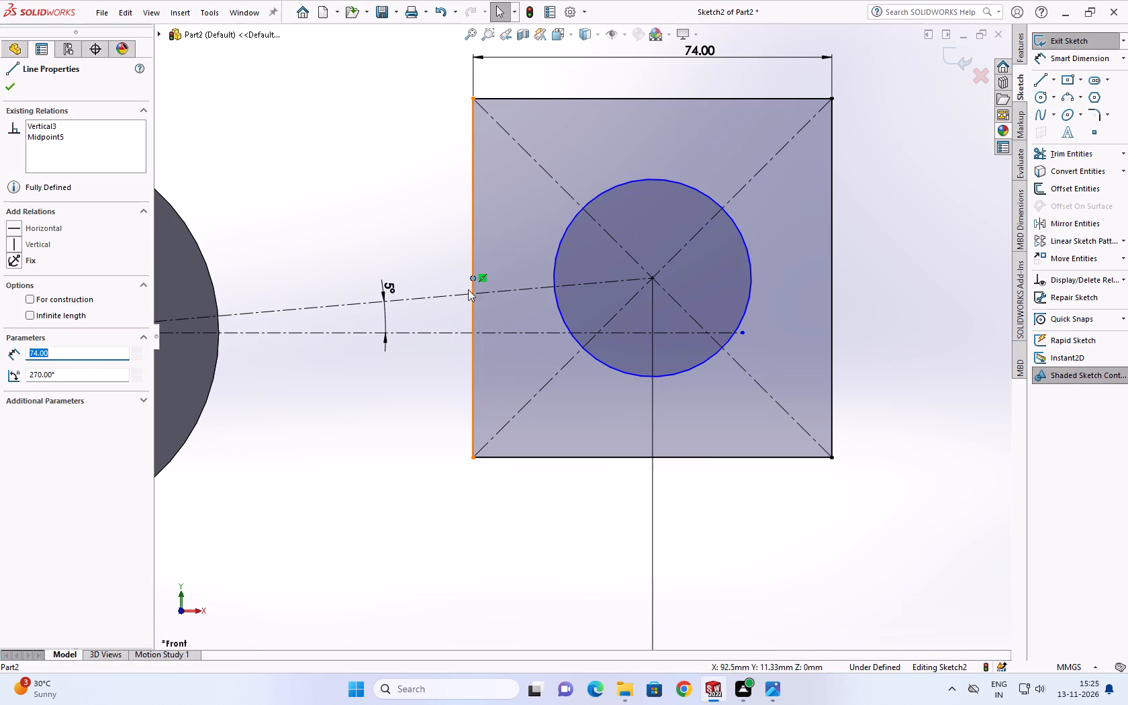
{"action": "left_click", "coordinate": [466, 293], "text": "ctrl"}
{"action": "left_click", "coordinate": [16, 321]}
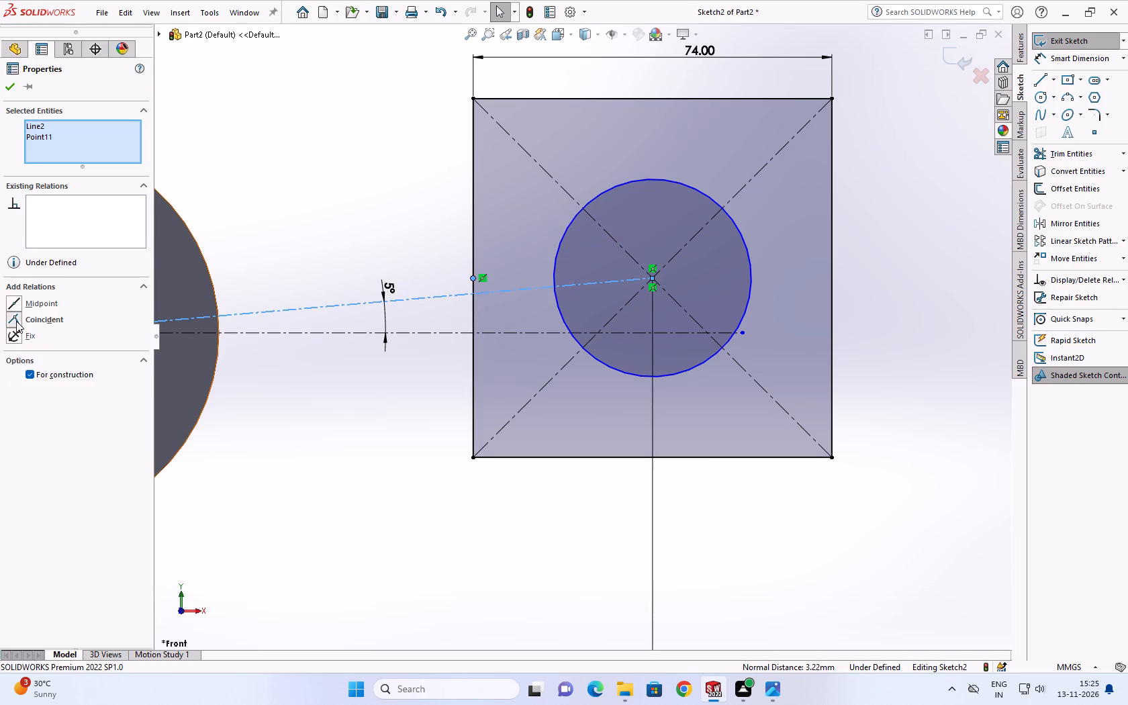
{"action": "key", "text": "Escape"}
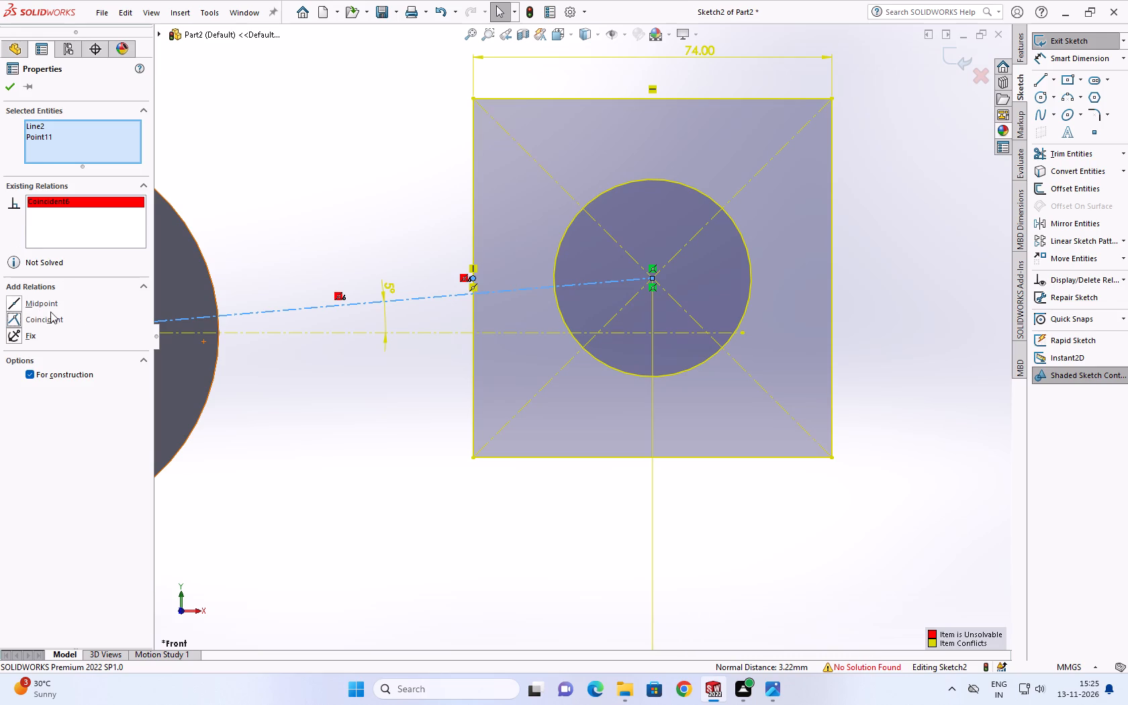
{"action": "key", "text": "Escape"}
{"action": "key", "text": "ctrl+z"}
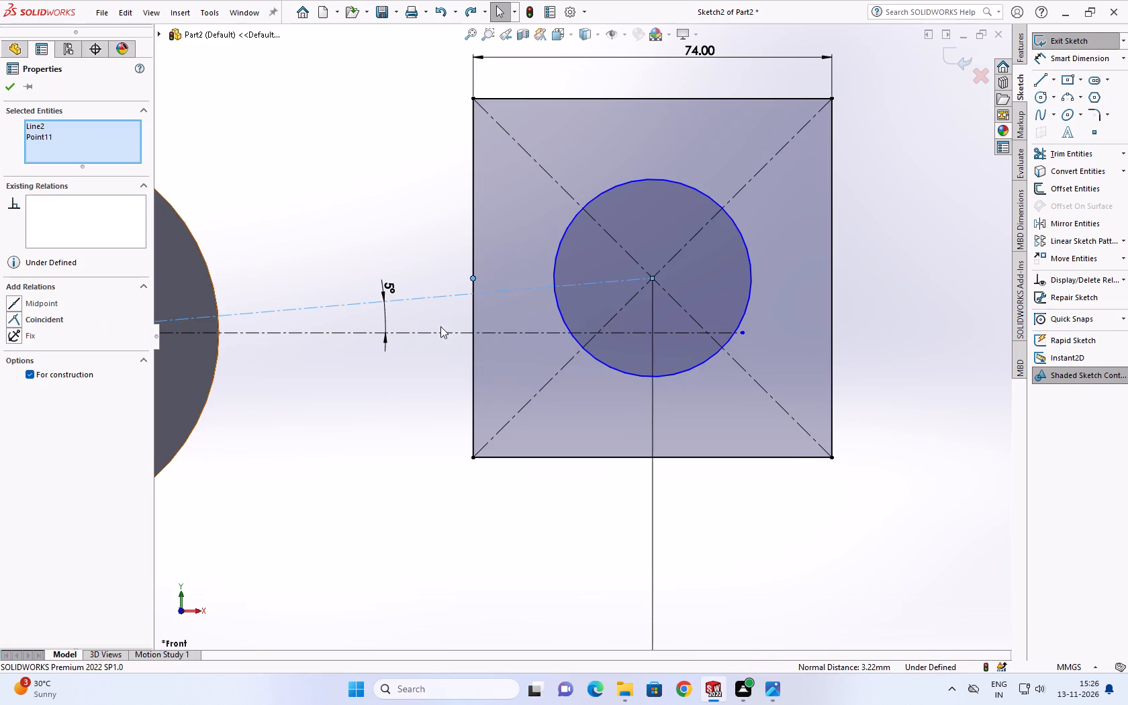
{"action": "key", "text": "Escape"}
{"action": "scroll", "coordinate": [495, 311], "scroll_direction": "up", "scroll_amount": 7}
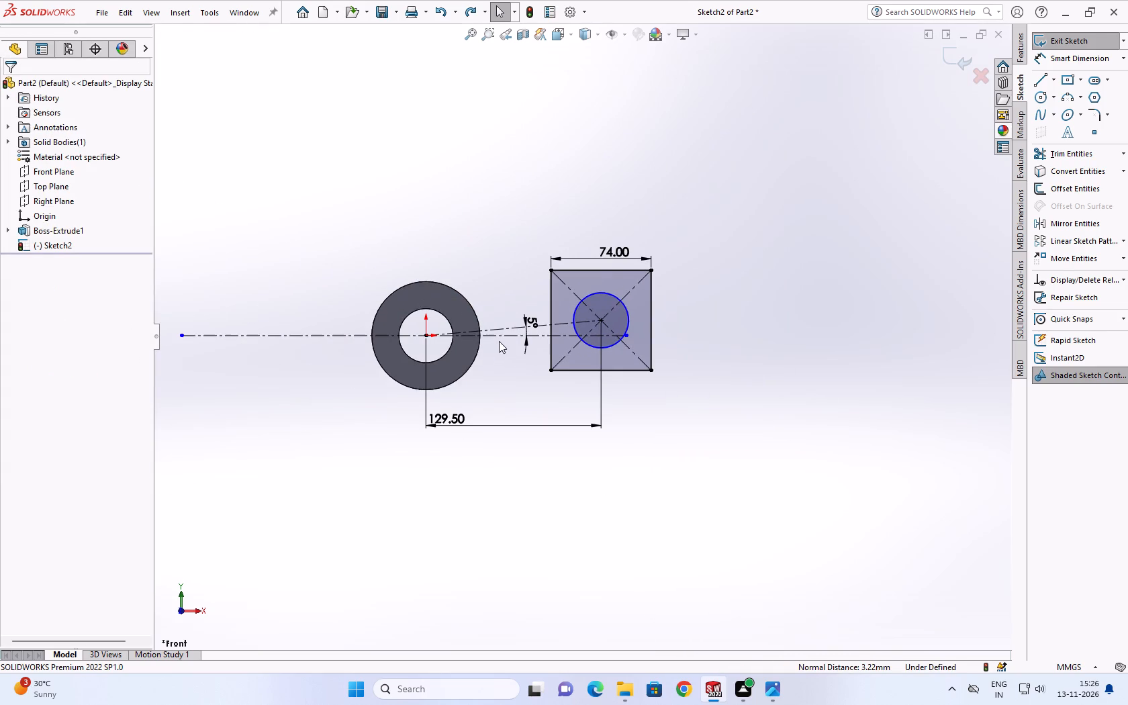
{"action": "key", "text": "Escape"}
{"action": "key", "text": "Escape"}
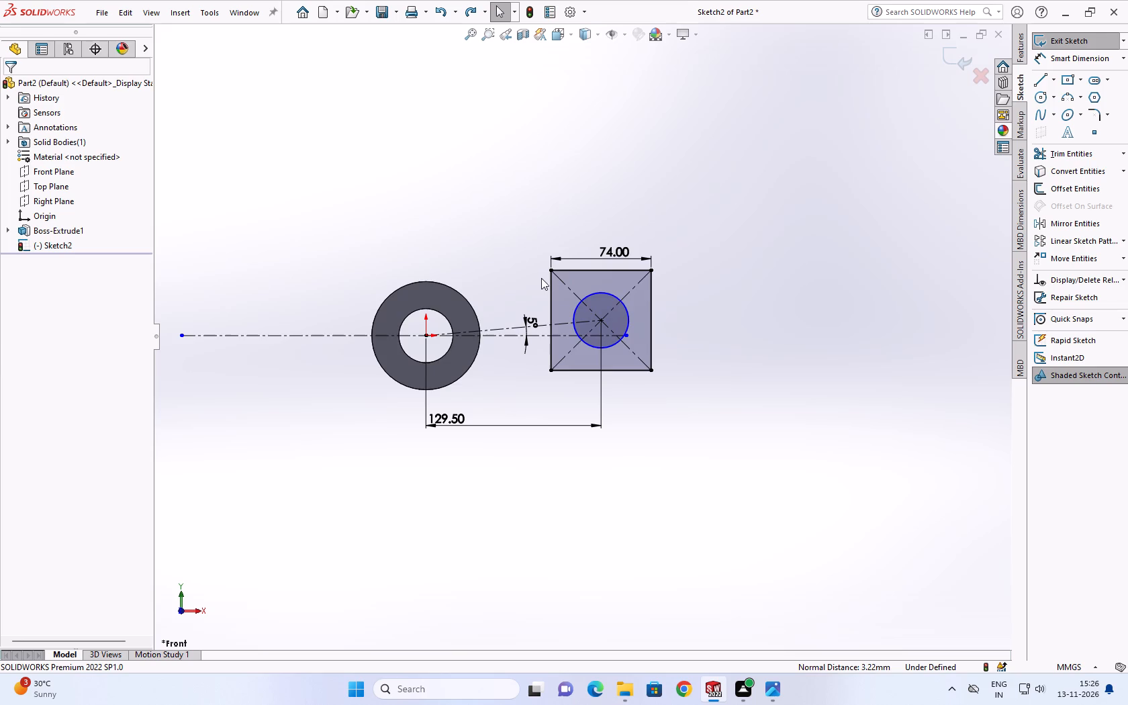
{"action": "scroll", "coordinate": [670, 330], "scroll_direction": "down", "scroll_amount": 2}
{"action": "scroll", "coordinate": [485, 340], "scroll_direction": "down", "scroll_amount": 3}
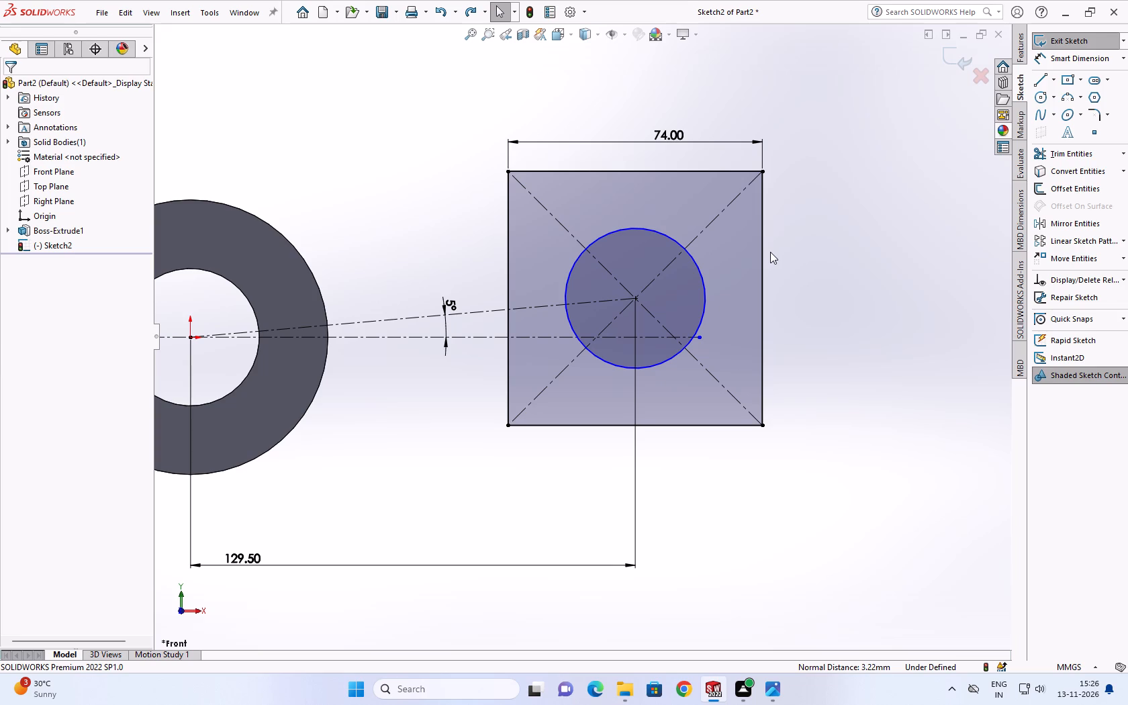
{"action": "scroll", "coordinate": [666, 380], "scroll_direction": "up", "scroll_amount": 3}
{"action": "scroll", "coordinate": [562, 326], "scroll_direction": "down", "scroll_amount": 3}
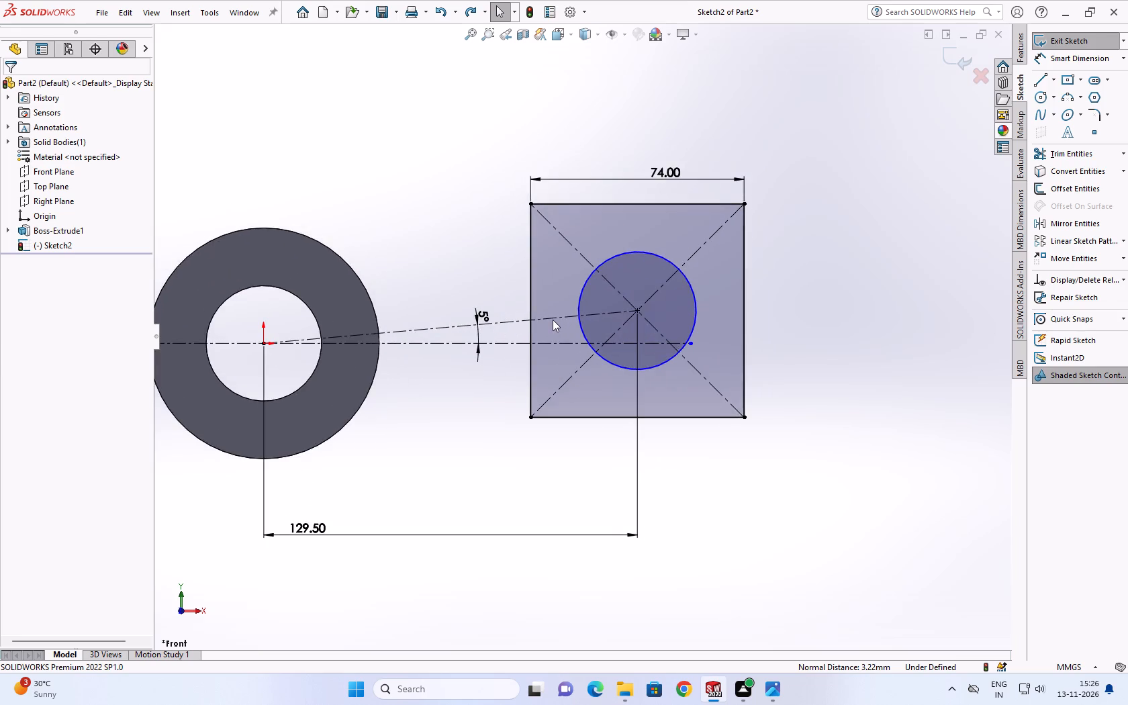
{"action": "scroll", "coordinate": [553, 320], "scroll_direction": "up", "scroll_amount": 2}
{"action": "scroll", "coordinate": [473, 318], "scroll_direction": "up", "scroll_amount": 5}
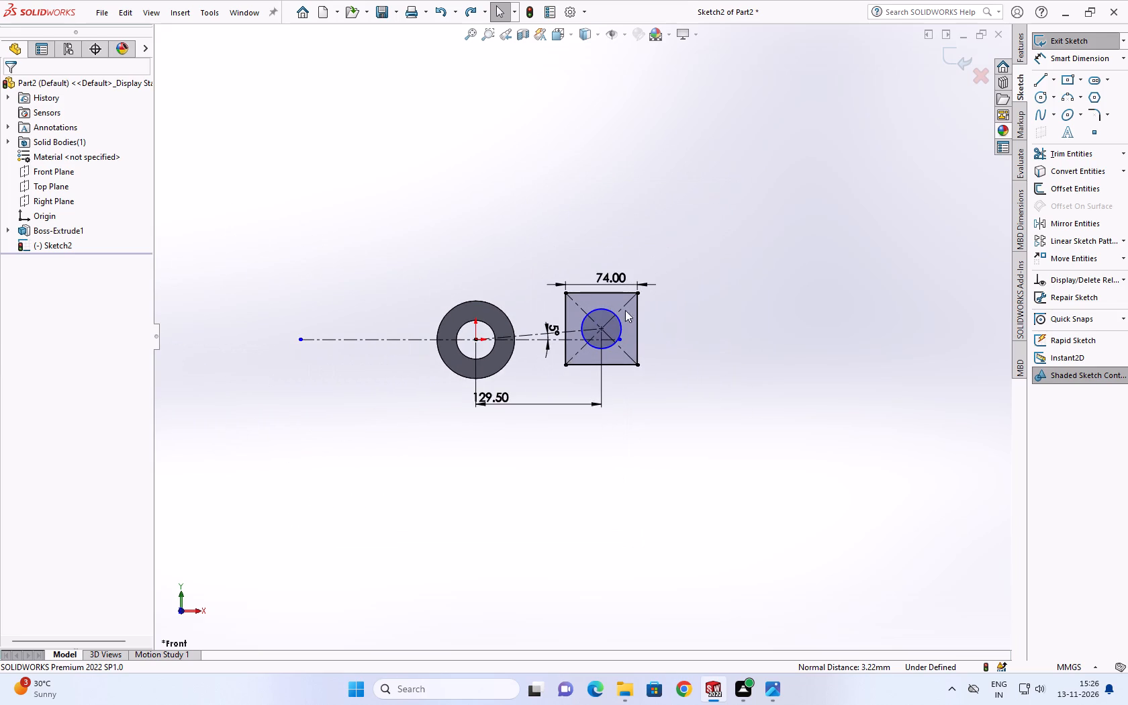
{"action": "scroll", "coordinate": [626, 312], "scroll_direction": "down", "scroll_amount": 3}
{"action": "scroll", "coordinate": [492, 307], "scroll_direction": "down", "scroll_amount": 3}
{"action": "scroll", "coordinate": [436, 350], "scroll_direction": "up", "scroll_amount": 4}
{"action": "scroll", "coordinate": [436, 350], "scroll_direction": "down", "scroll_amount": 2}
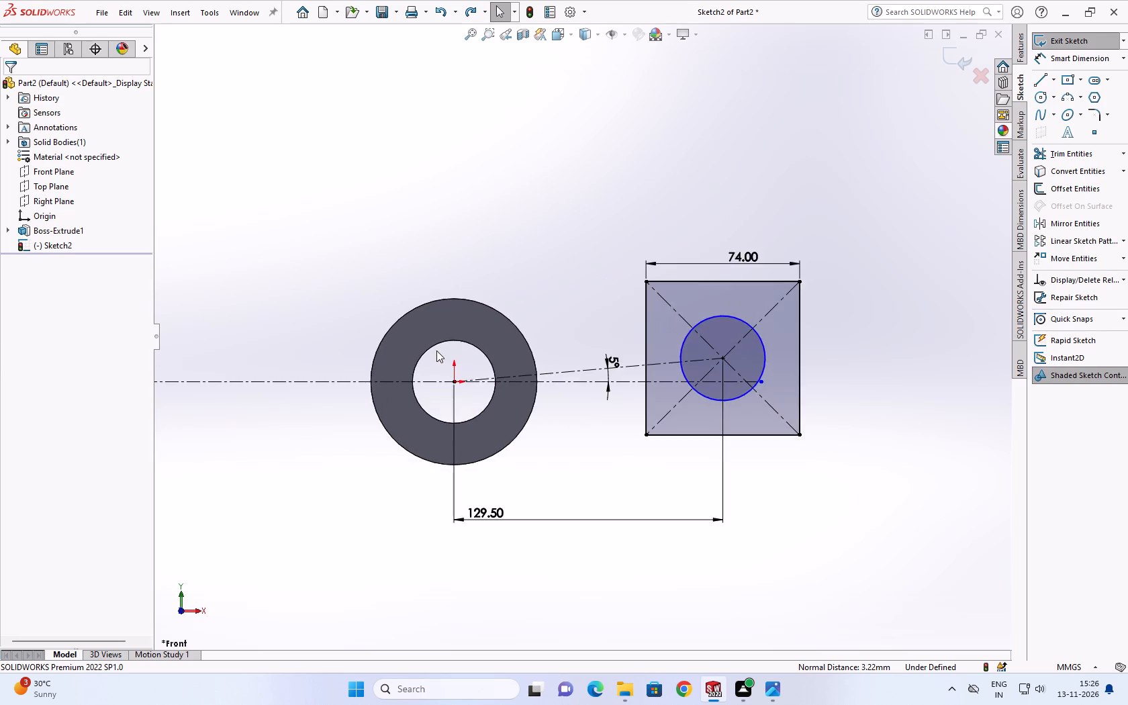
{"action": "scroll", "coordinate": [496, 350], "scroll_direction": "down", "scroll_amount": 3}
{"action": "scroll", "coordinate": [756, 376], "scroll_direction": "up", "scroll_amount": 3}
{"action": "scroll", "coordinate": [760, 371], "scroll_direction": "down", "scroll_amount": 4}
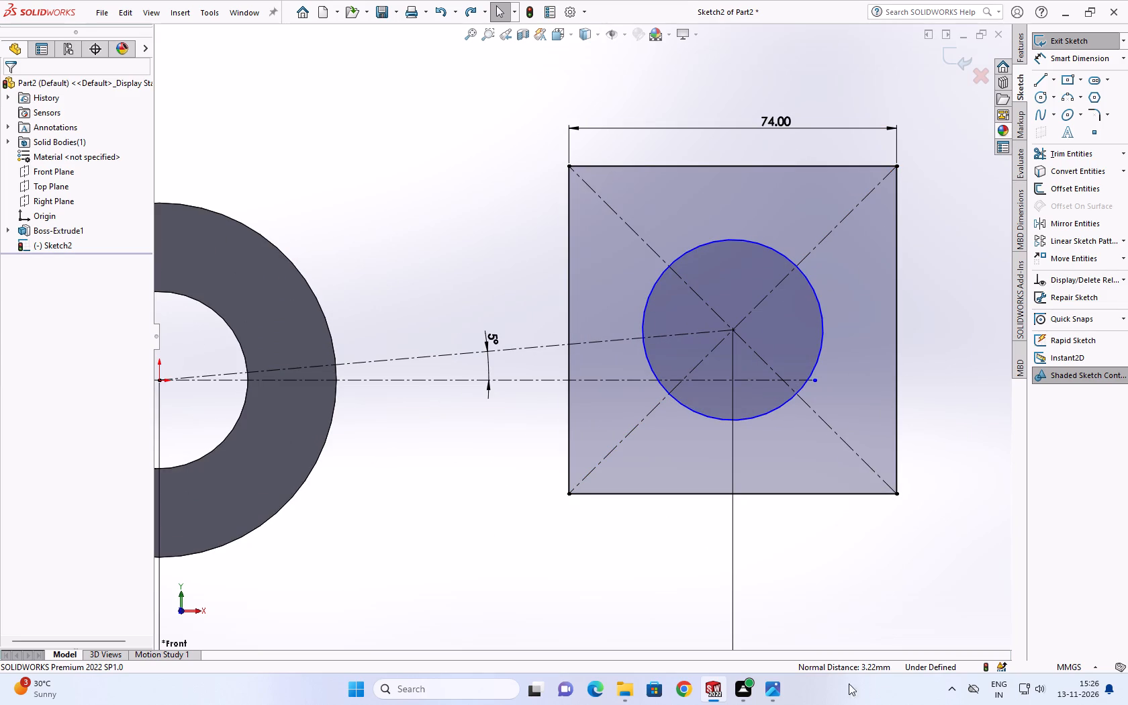
Examine the square boss's orientation and dimensions in the reference drawing in Photos, and close the drawing.
{"action": "left_click", "coordinate": [775, 690]}
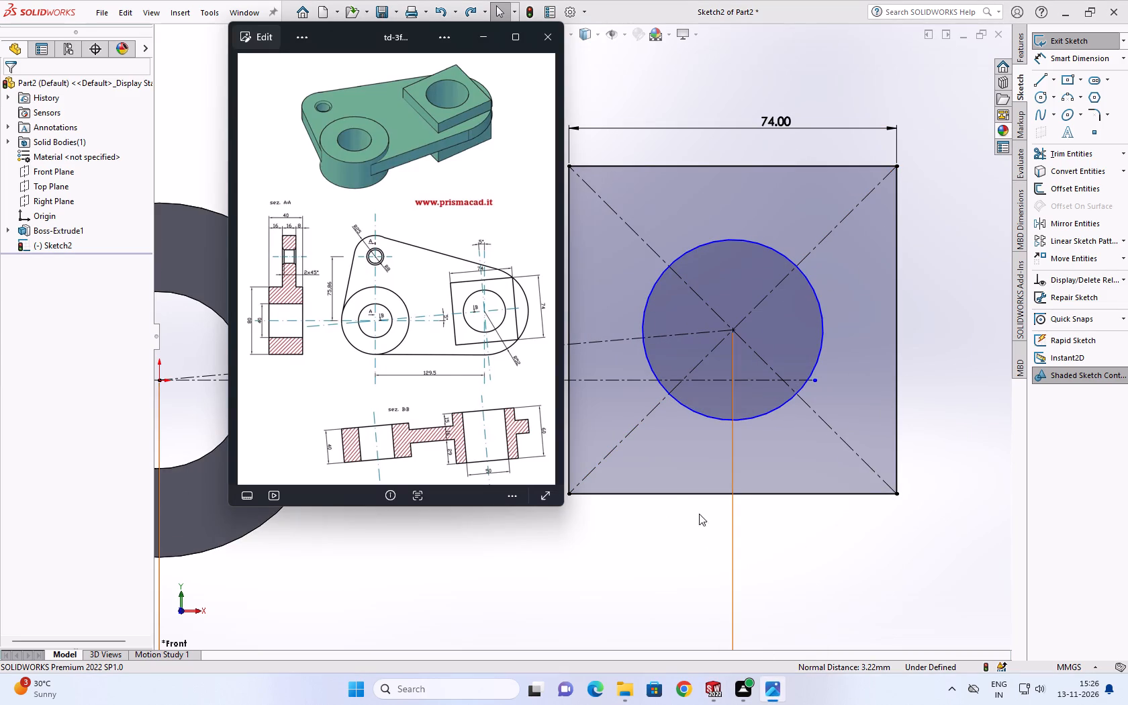
{"action": "scroll", "coordinate": [451, 357], "scroll_direction": "up", "scroll_amount": 3}
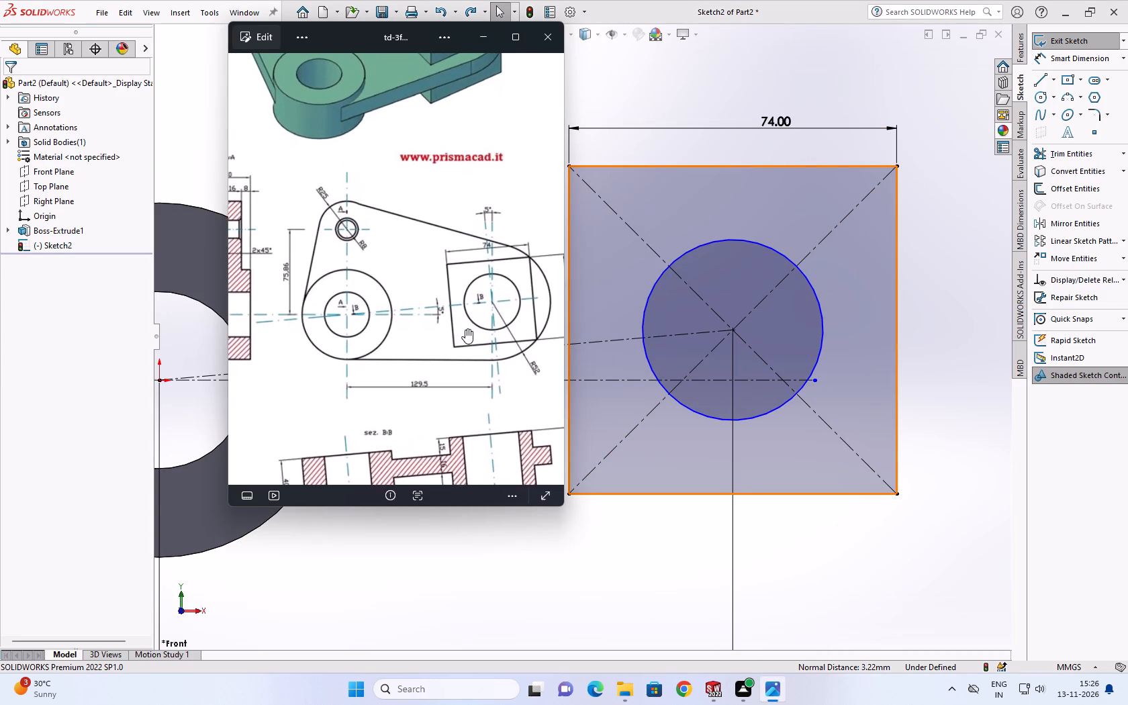
{"action": "scroll", "coordinate": [465, 329], "scroll_direction": "down", "scroll_amount": 3}
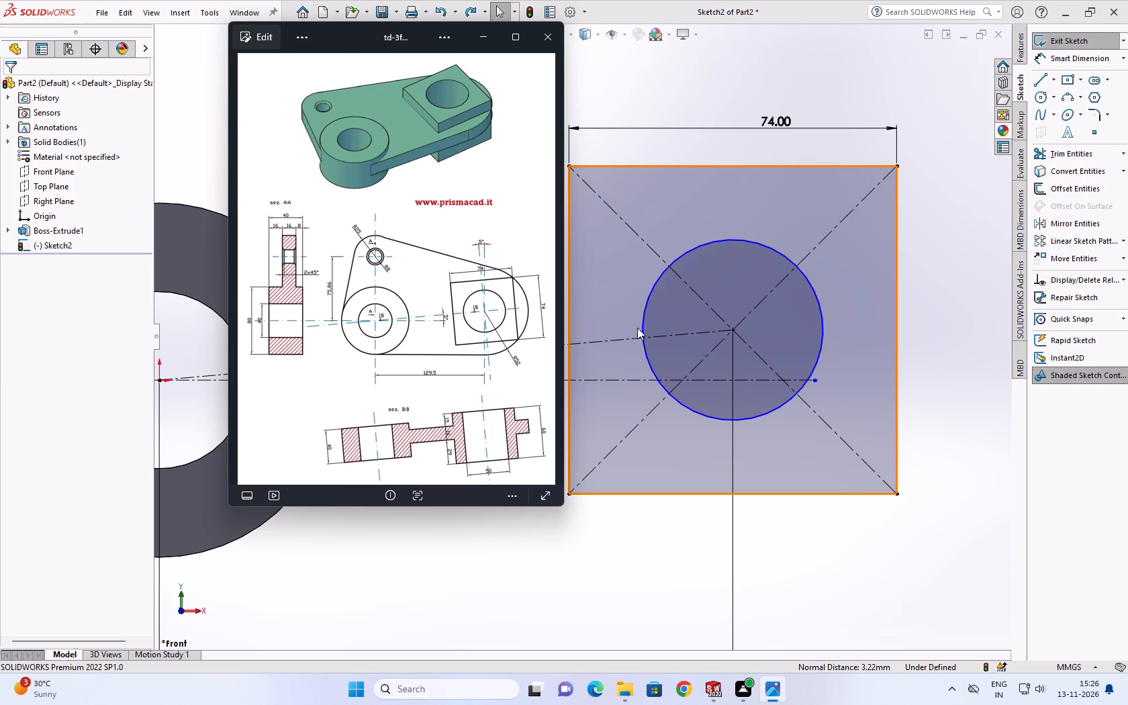
{"action": "key", "text": "Escape"}
{"action": "key", "text": "Escape"}
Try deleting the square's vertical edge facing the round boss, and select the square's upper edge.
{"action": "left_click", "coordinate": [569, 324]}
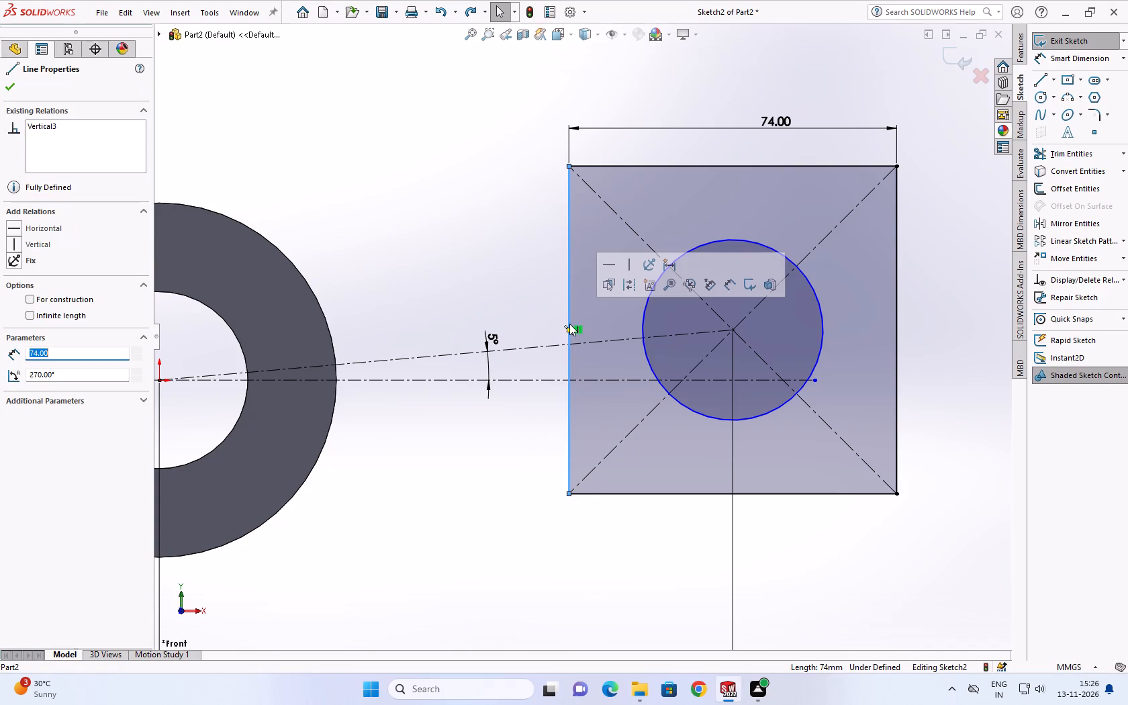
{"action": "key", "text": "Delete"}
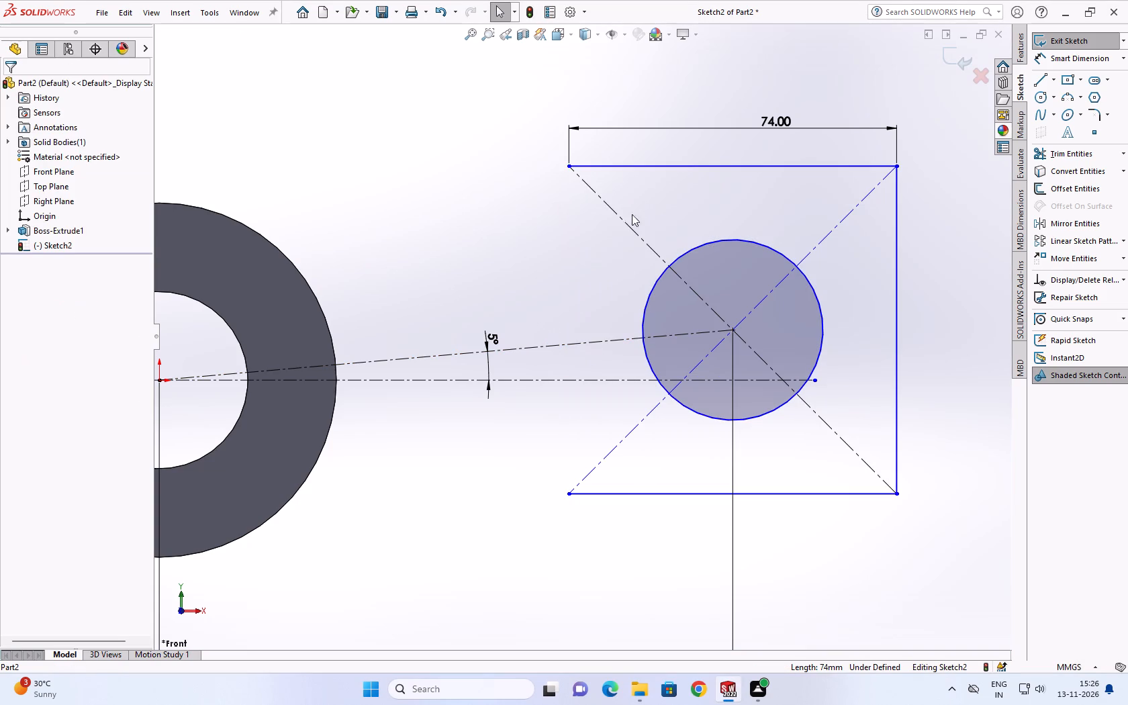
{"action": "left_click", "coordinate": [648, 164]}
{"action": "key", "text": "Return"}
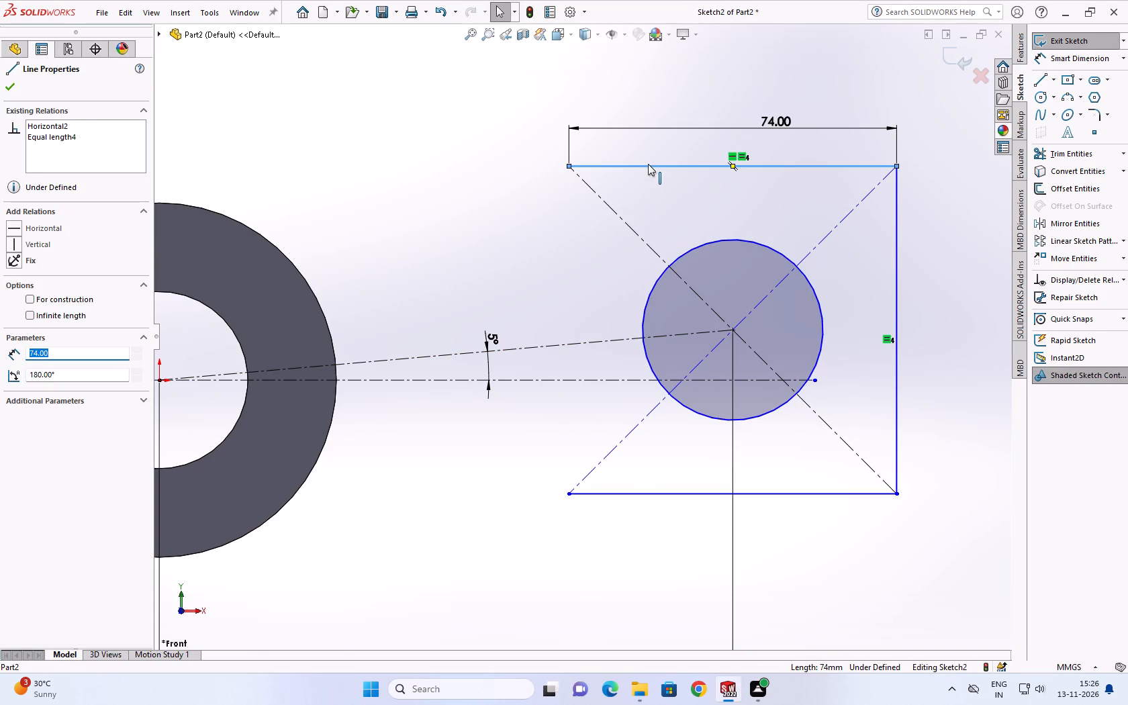
Undo back through the edge deletion, the Equal relation and the 74 mm dimension until the centre rectangle itself is removed.
{"action": "key", "text": "ctrl+z"}
{"action": "key", "text": "ctrl+z"}
{"action": "key", "text": "ctrl+z"}
{"action": "key", "text": "ctrl+z"}
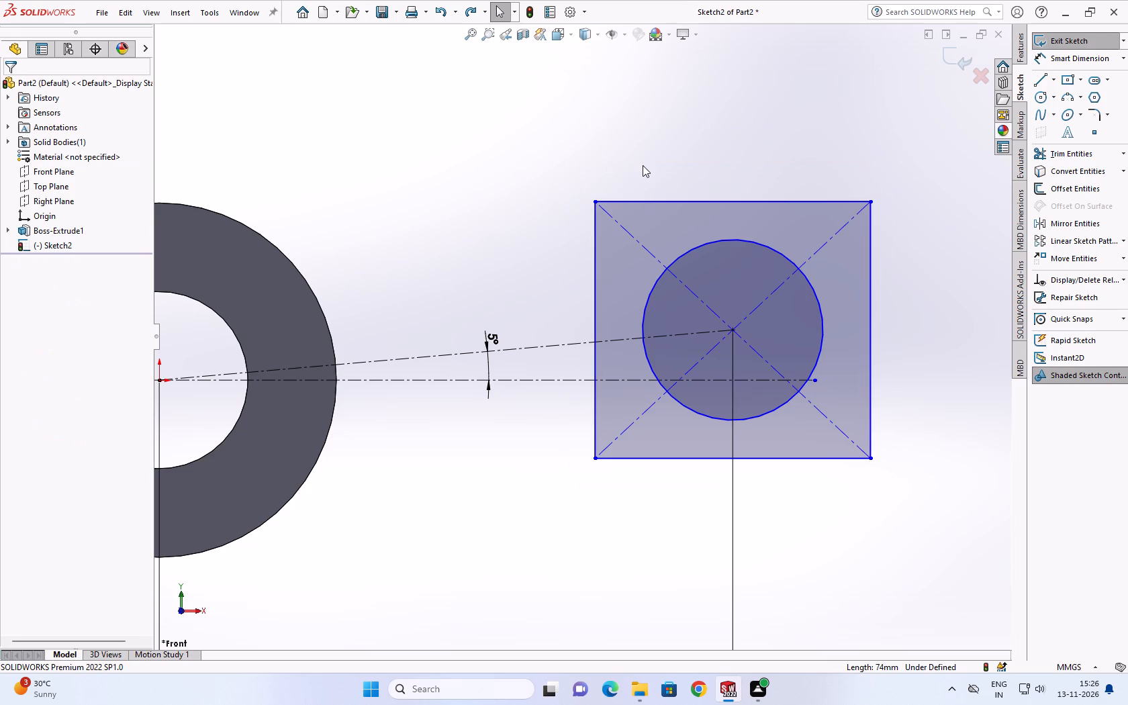
{"action": "key", "text": "ctrl+z"}
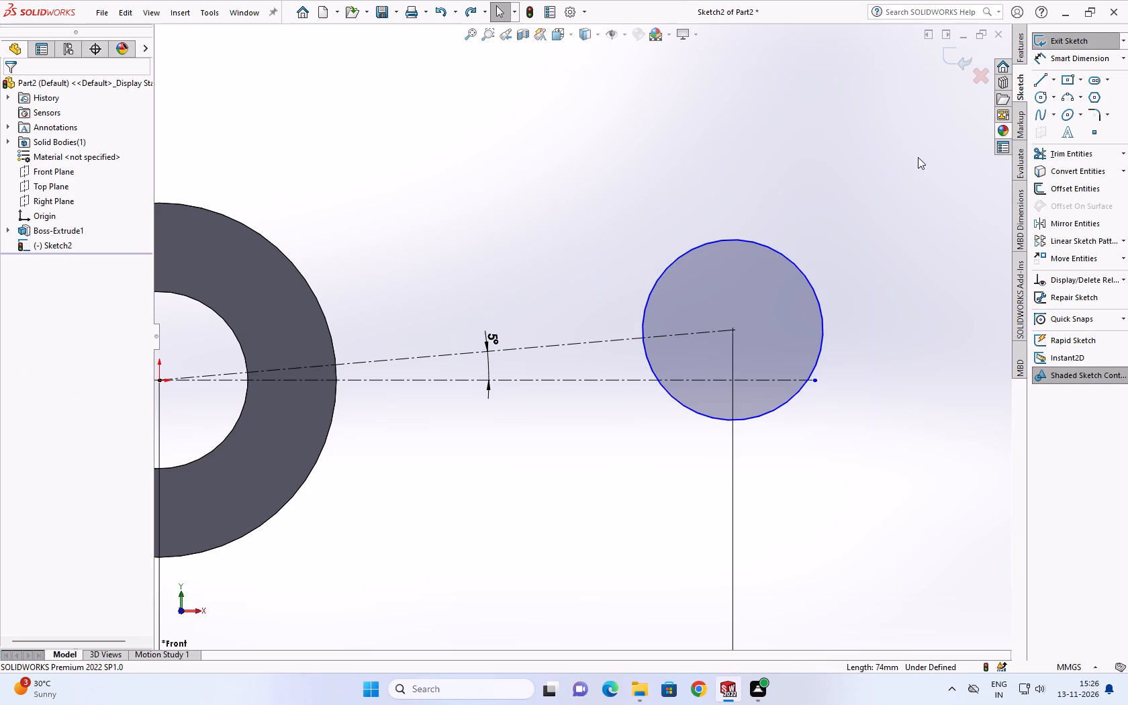
Dimension the diameter of the circle centred at the end of the inclined centreline.
{"action": "left_click", "coordinate": [1039, 56]}
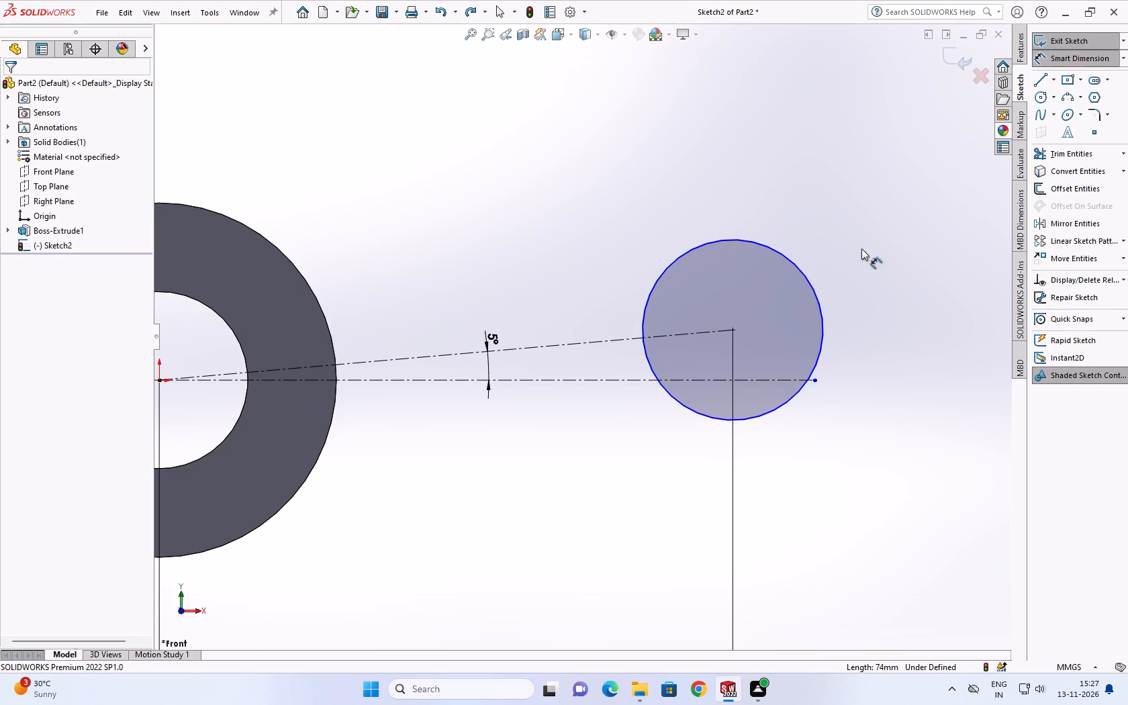
{"action": "left_click", "coordinate": [811, 282]}
{"action": "left_click", "coordinate": [853, 216]}
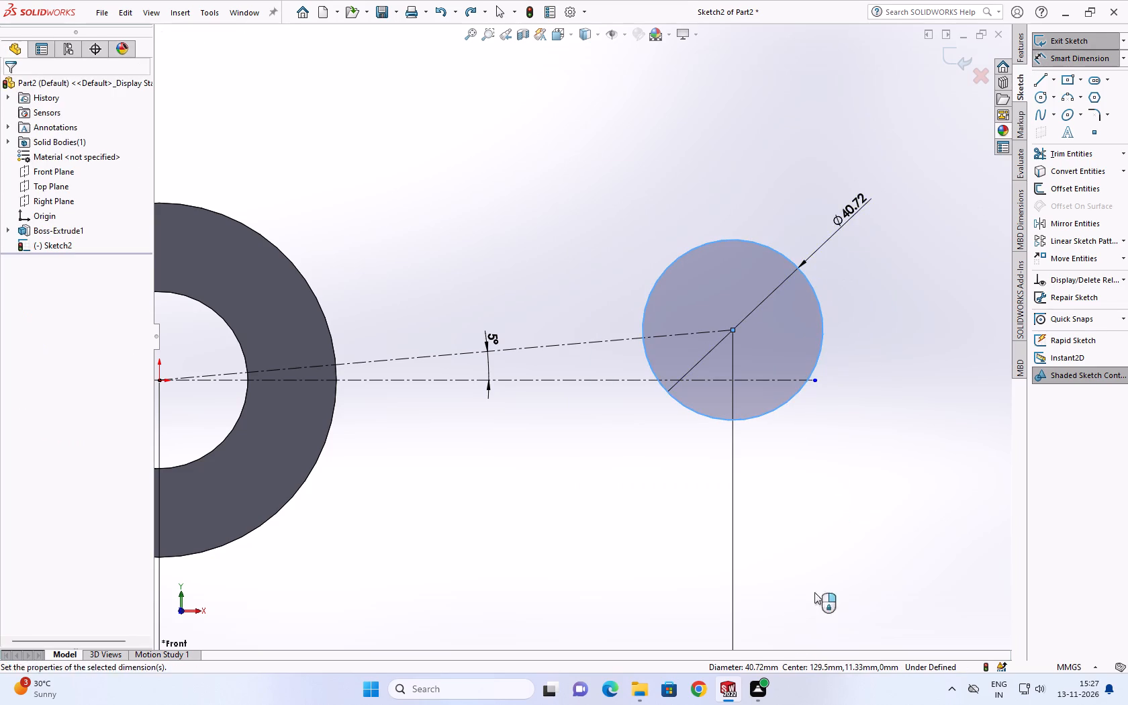
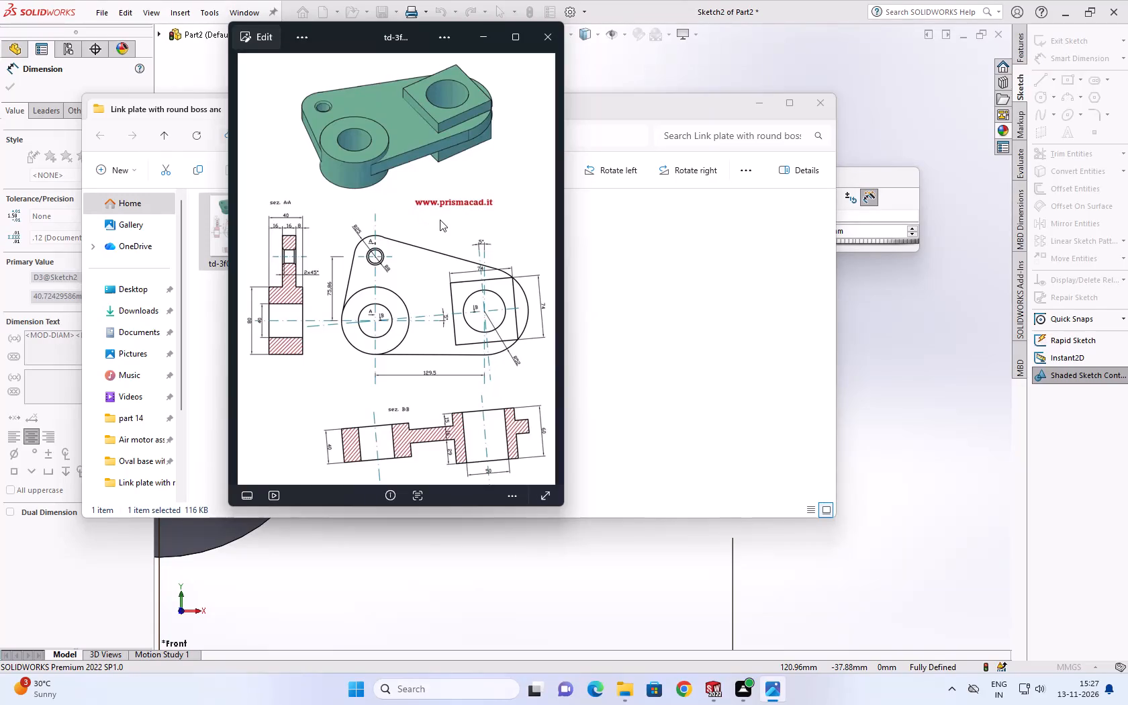
Examine the square boss in the reference drawing, focusing on its hole, tilted centrelines, angle dimensions and surrounding radius.
{"action": "scroll", "coordinate": [503, 276], "scroll_direction": "up", "scroll_amount": 1}
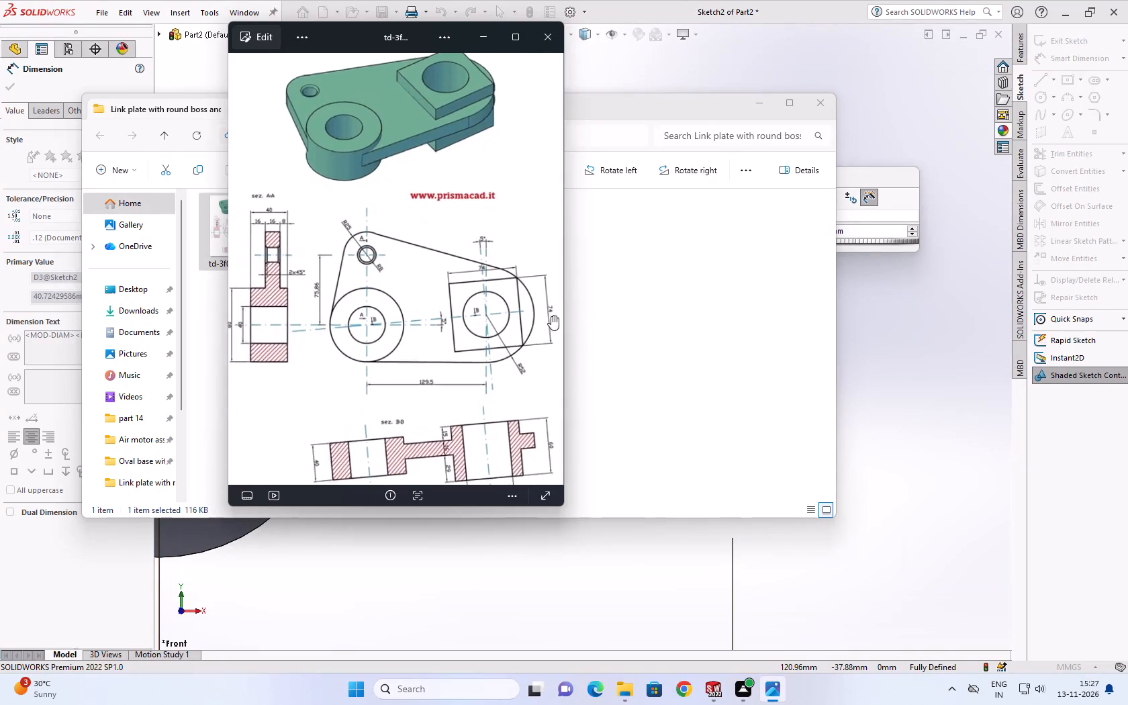
{"action": "scroll", "coordinate": [529, 320], "scroll_direction": "up", "scroll_amount": 3}
{"action": "scroll", "coordinate": [495, 383], "scroll_direction": "up", "scroll_amount": 2}
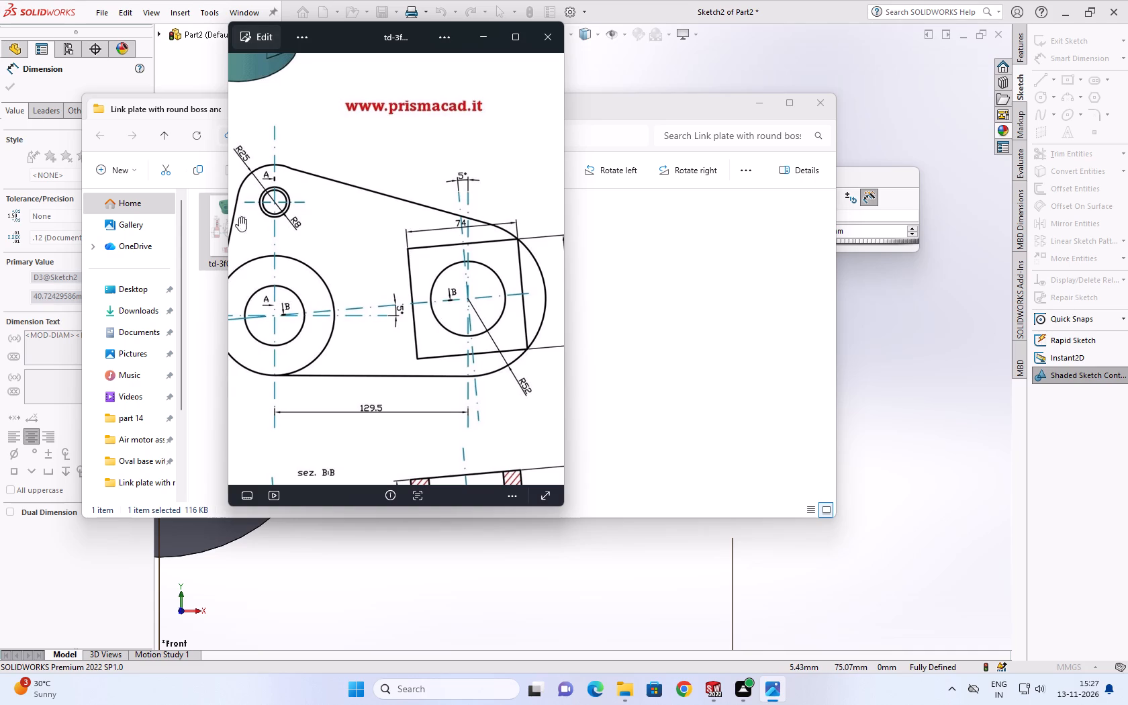
{"action": "scroll", "coordinate": [504, 295], "scroll_direction": "up", "scroll_amount": 1}
{"action": "scroll", "coordinate": [441, 320], "scroll_direction": "up", "scroll_amount": 2}
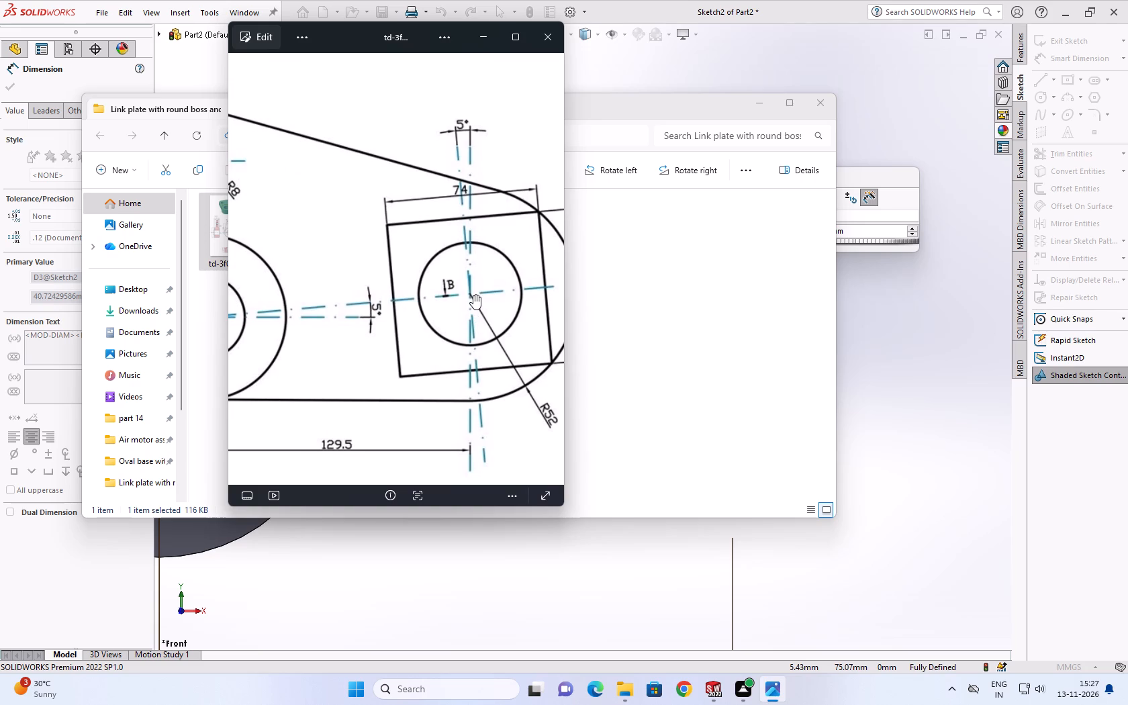
{"action": "scroll", "coordinate": [473, 295], "scroll_direction": "down", "scroll_amount": 1}
{"action": "scroll", "coordinate": [475, 297], "scroll_direction": "up", "scroll_amount": 3}
{"action": "scroll", "coordinate": [475, 297], "scroll_direction": "down", "scroll_amount": 8}
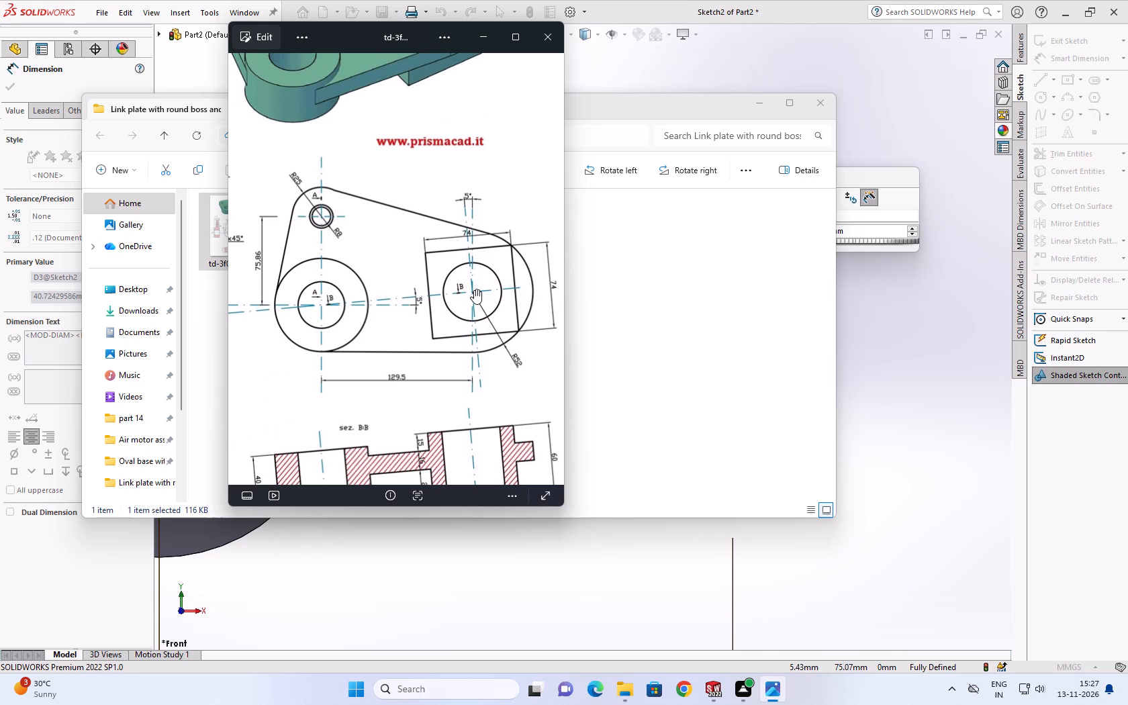
{"action": "scroll", "coordinate": [471, 258], "scroll_direction": "up", "scroll_amount": 1}
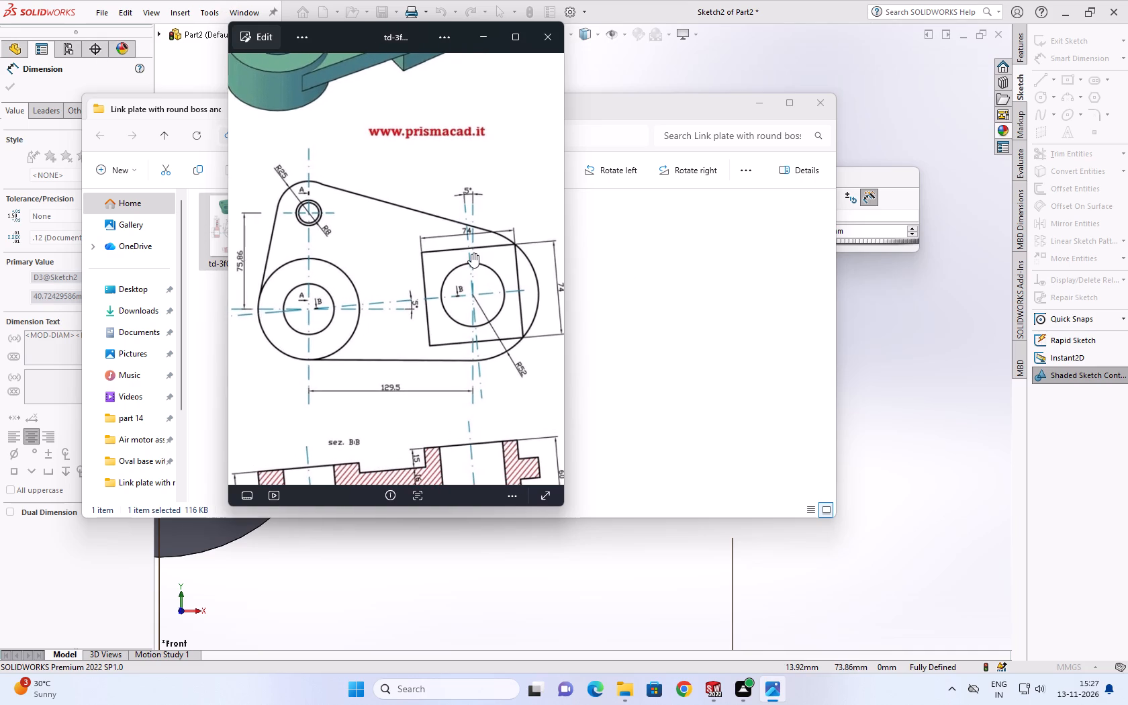
{"action": "scroll", "coordinate": [497, 270], "scroll_direction": "up", "scroll_amount": 4}
{"action": "scroll", "coordinate": [482, 212], "scroll_direction": "down", "scroll_amount": 1}
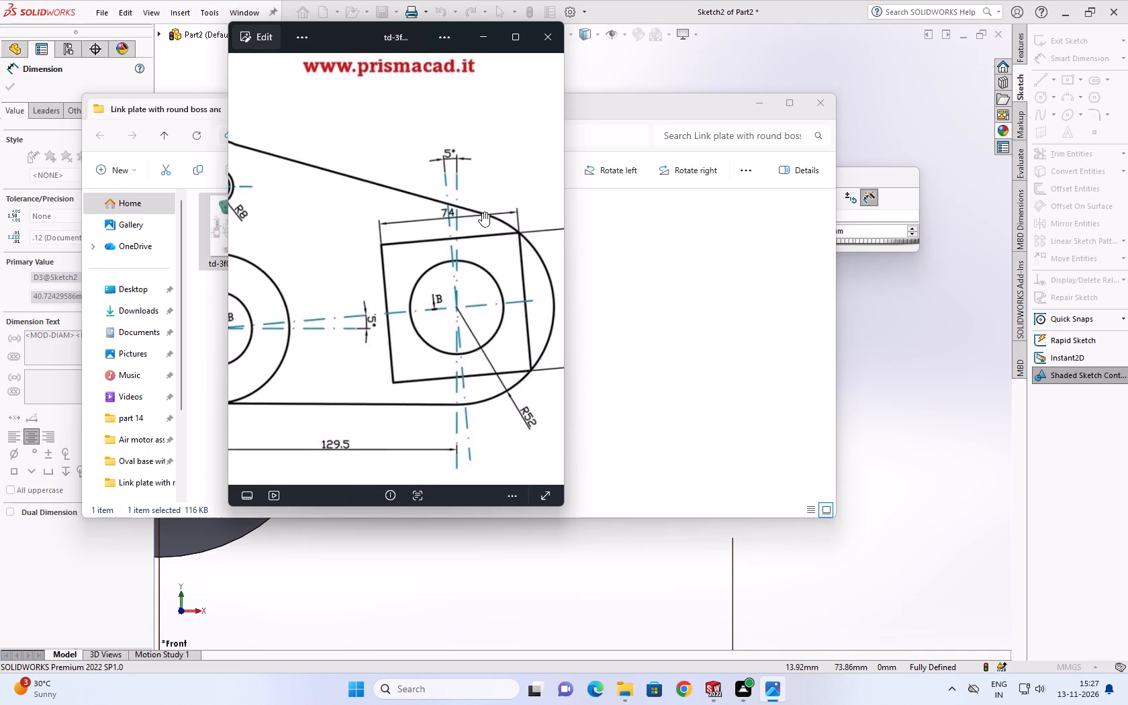
{"action": "scroll", "coordinate": [463, 220], "scroll_direction": "down", "scroll_amount": 4}
{"action": "scroll", "coordinate": [438, 209], "scroll_direction": "up", "scroll_amount": 1}
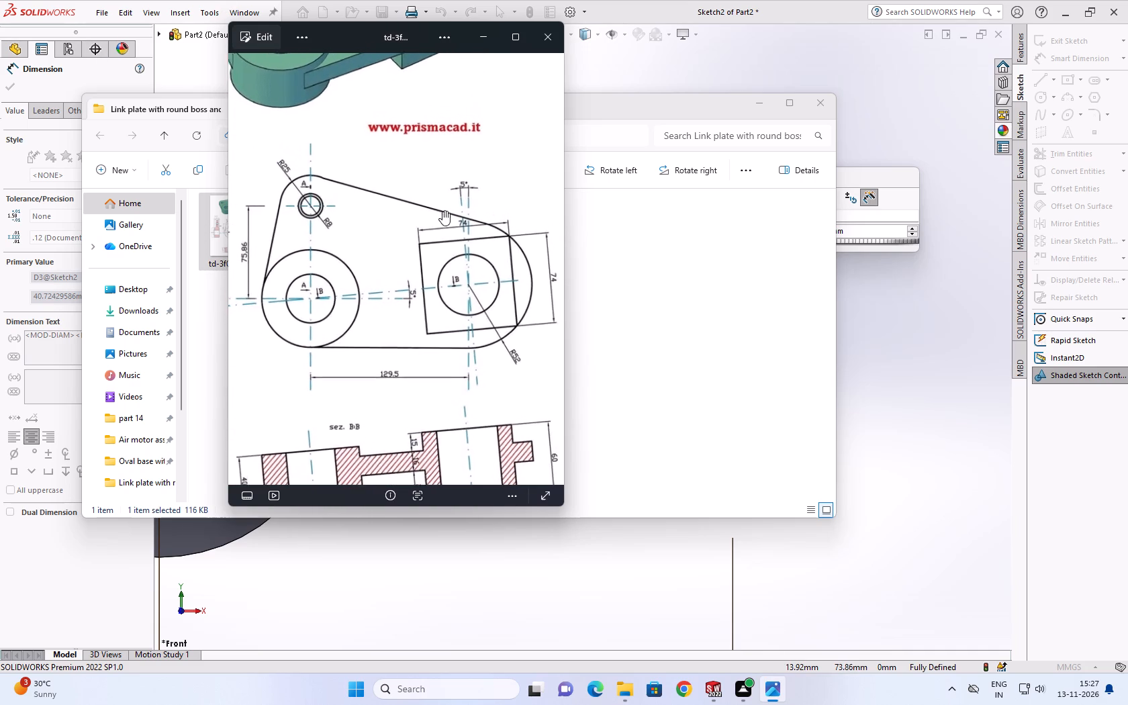
{"action": "scroll", "coordinate": [448, 216], "scroll_direction": "up", "scroll_amount": 5}
{"action": "scroll", "coordinate": [477, 276], "scroll_direction": "up", "scroll_amount": 5}
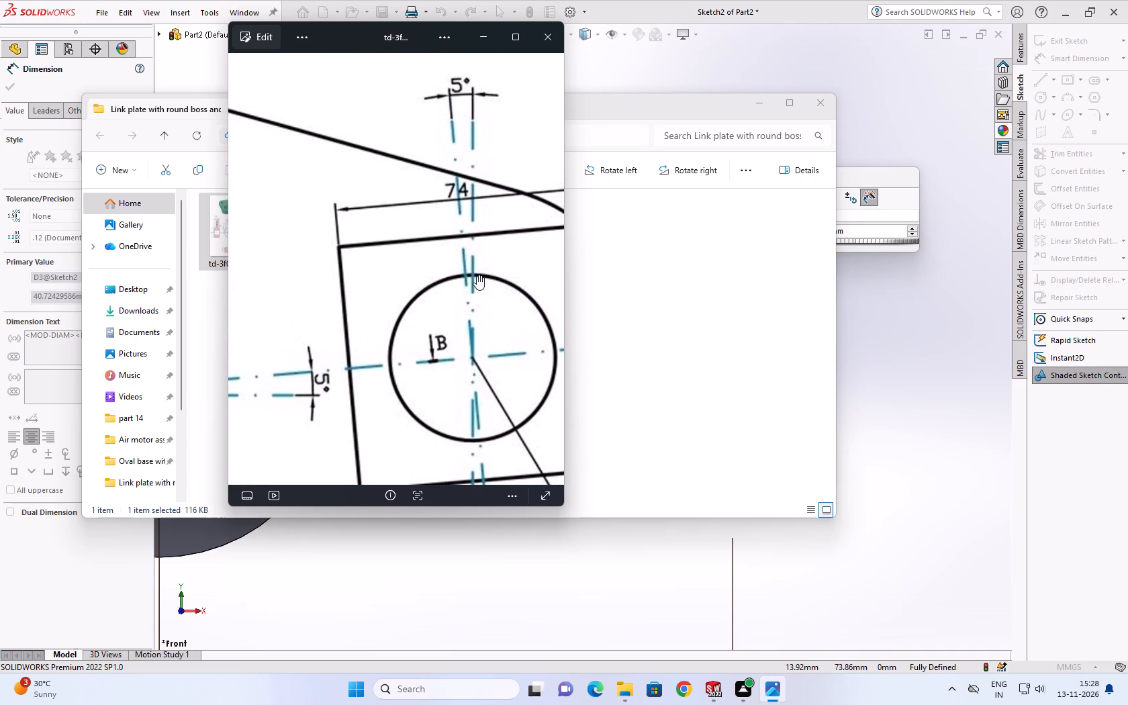
{"action": "scroll", "coordinate": [460, 239], "scroll_direction": "down", "scroll_amount": 2}
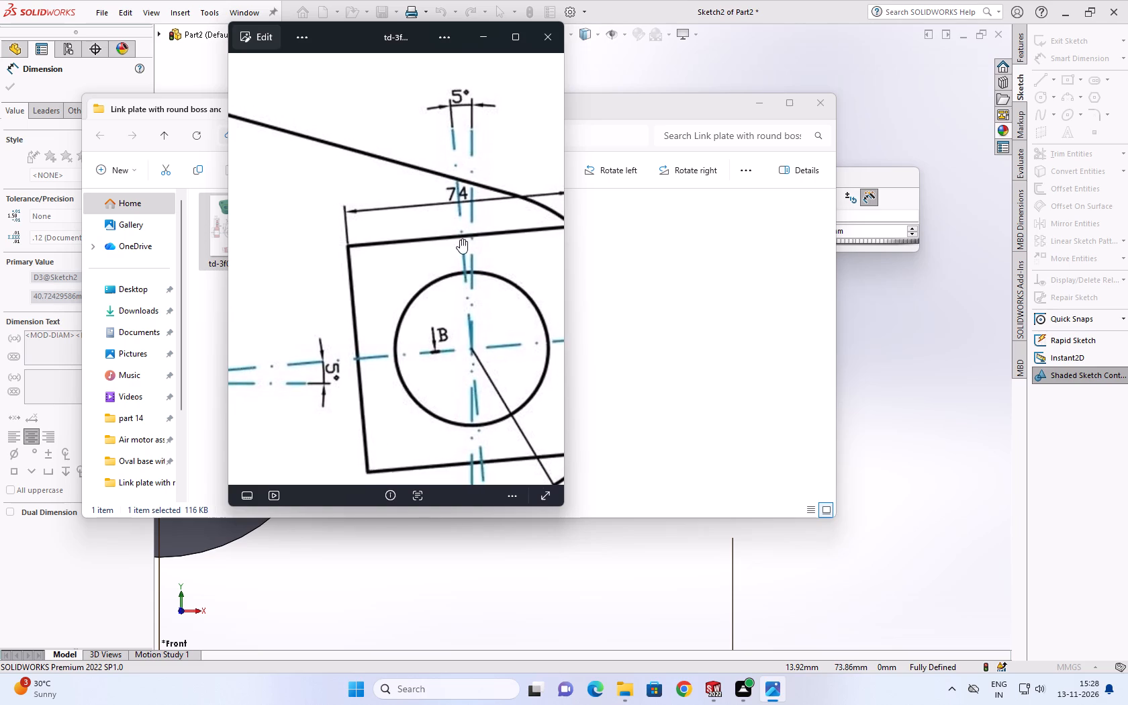
{"action": "scroll", "coordinate": [461, 242], "scroll_direction": "down", "scroll_amount": 8}
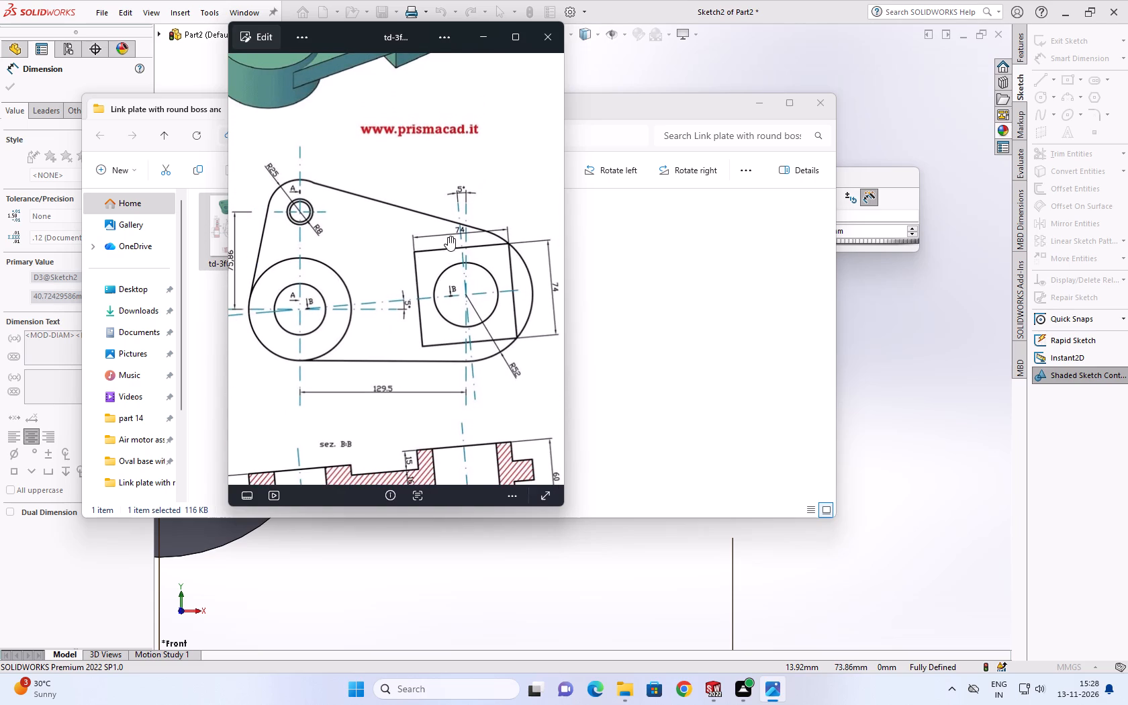
{"action": "scroll", "coordinate": [463, 251], "scroll_direction": "down", "scroll_amount": 3}
{"action": "scroll", "coordinate": [482, 258], "scroll_direction": "up", "scroll_amount": 5}
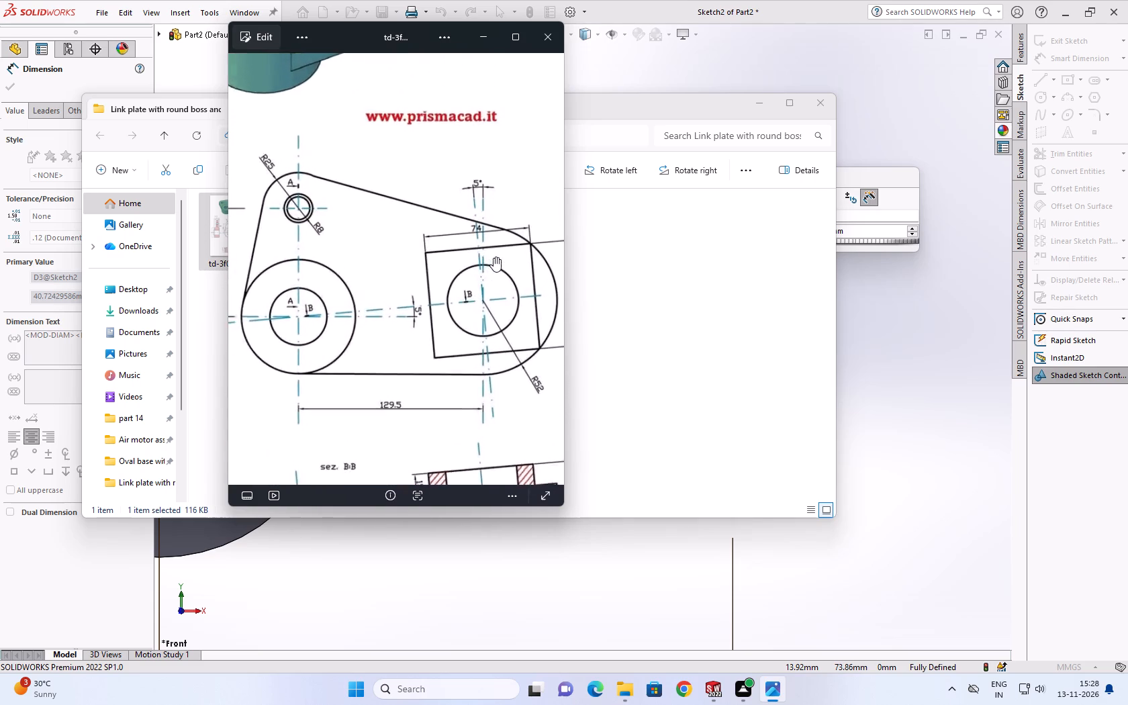
{"action": "scroll", "coordinate": [485, 263], "scroll_direction": "up", "scroll_amount": 8}
{"action": "scroll", "coordinate": [492, 234], "scroll_direction": "down", "scroll_amount": 2}
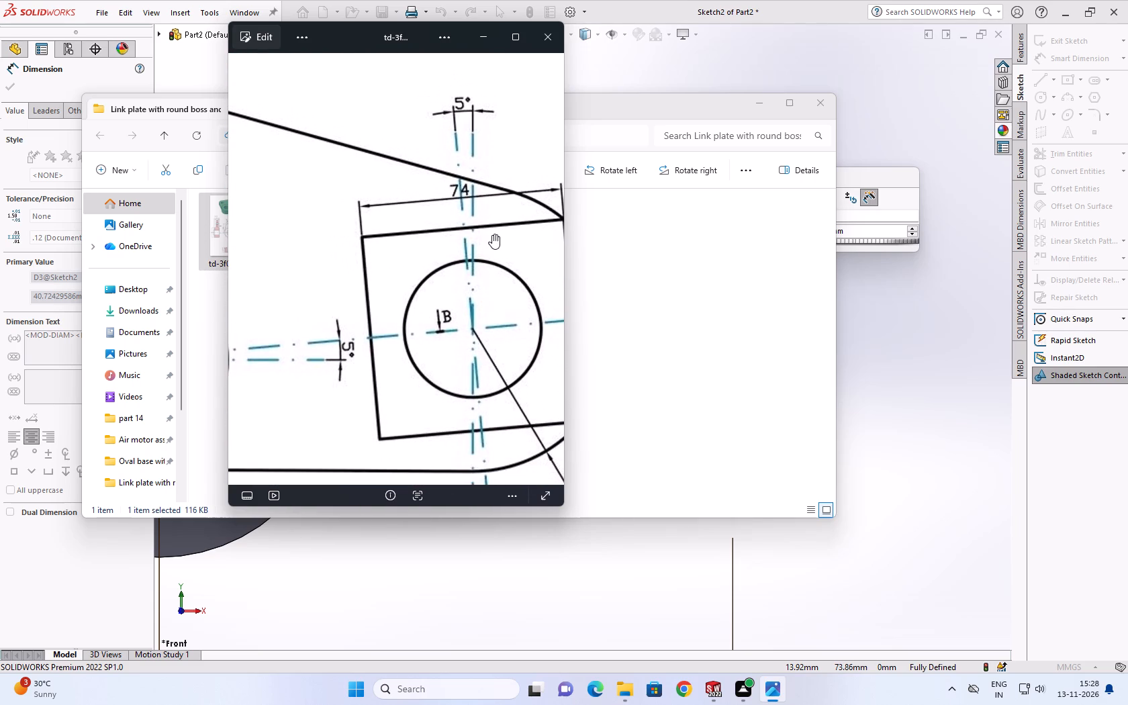
{"action": "scroll", "coordinate": [482, 238], "scroll_direction": "down", "scroll_amount": 5}
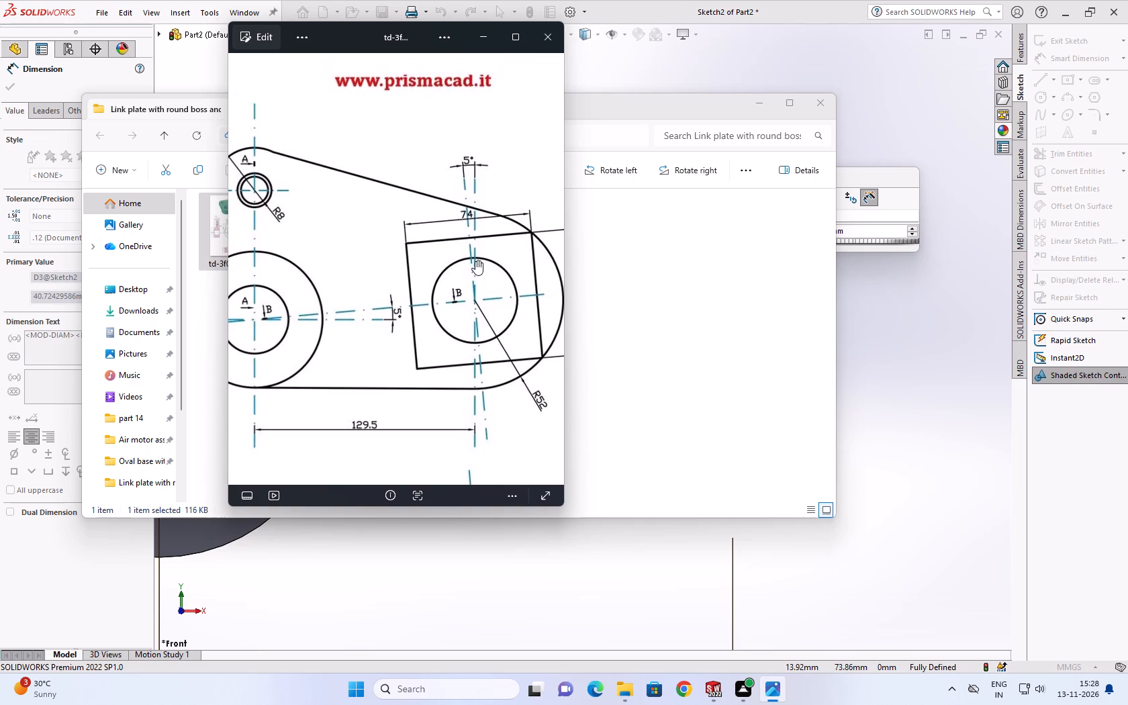
{"action": "scroll", "coordinate": [475, 261], "scroll_direction": "up", "scroll_amount": 10}
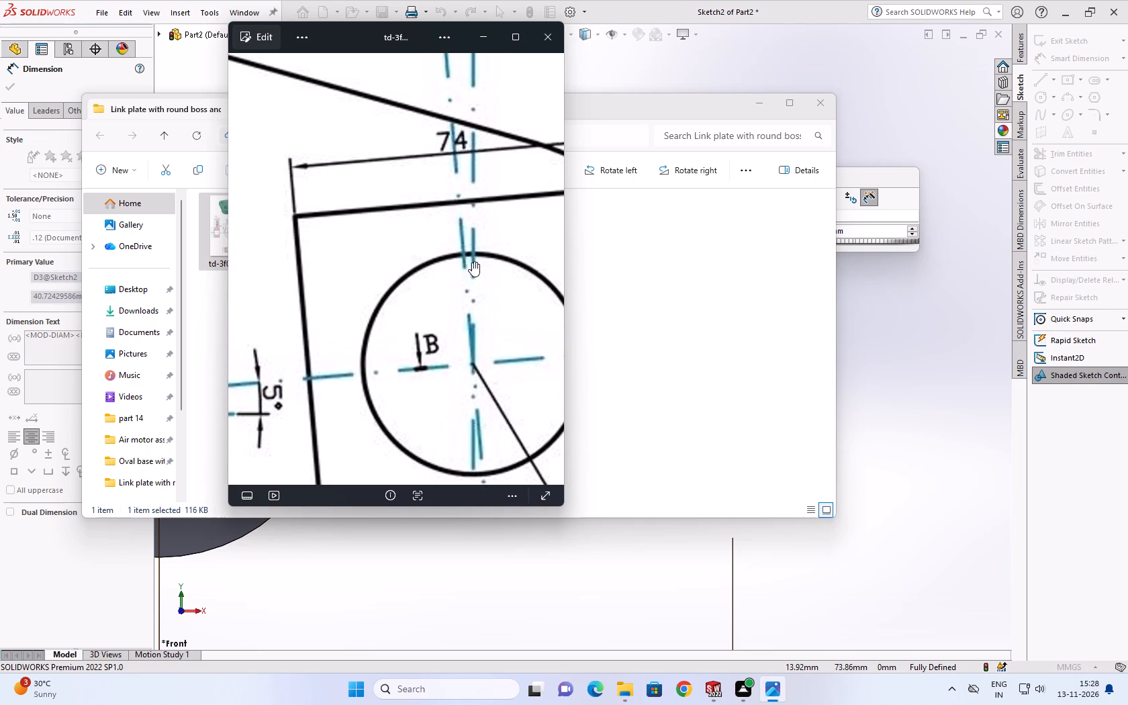
{"action": "scroll", "coordinate": [472, 262], "scroll_direction": "up", "scroll_amount": 1}
{"action": "scroll", "coordinate": [472, 262], "scroll_direction": "down", "scroll_amount": 1}
{"action": "scroll", "coordinate": [478, 252], "scroll_direction": "up", "scroll_amount": 5}
{"action": "scroll", "coordinate": [463, 277], "scroll_direction": "down", "scroll_amount": 3}
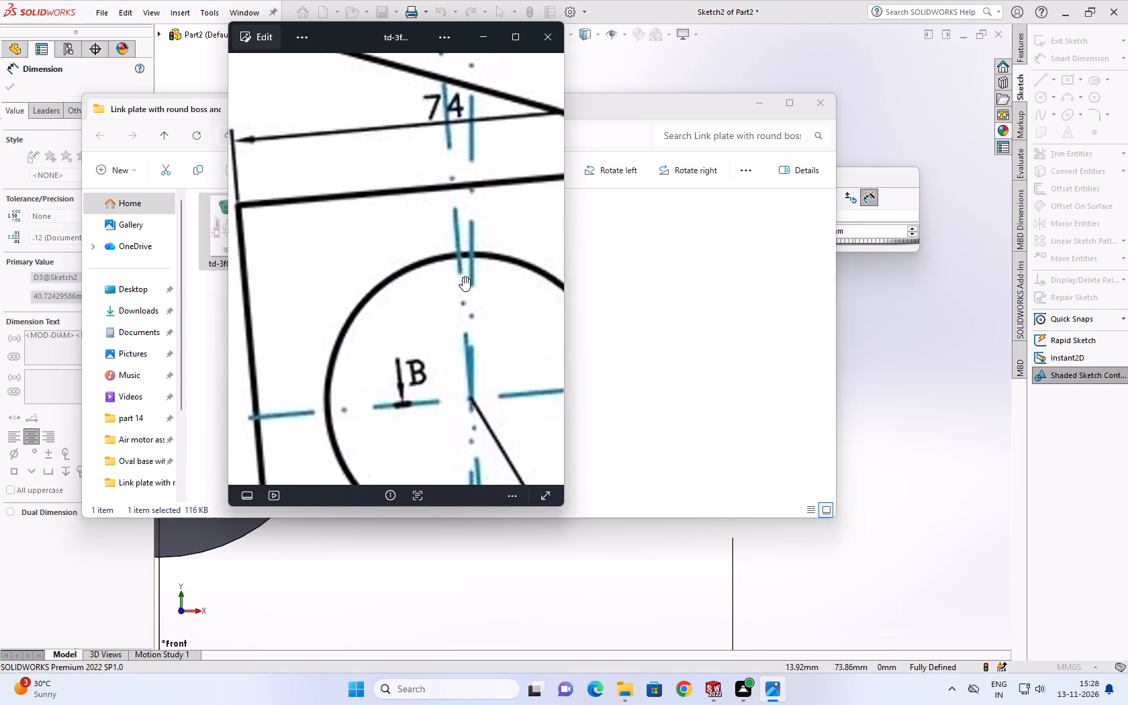
{"action": "scroll", "coordinate": [465, 277], "scroll_direction": "down", "scroll_amount": 6}
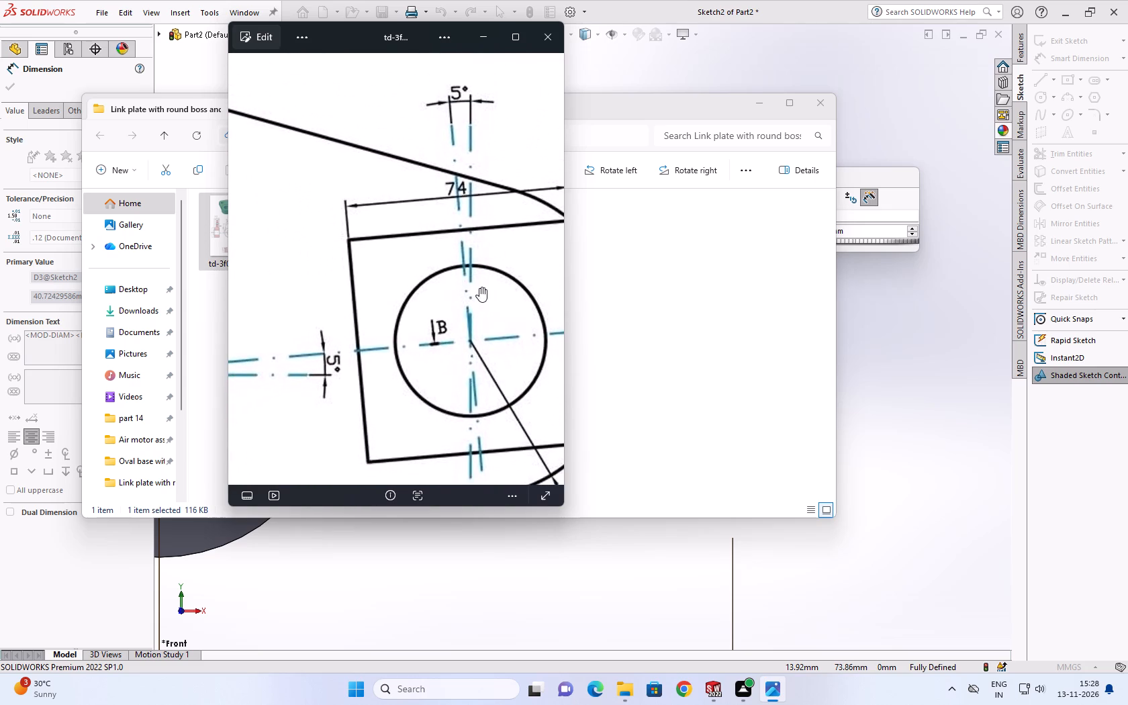
{"action": "scroll", "coordinate": [479, 287], "scroll_direction": "down", "scroll_amount": 2}
{"action": "scroll", "coordinate": [482, 355], "scroll_direction": "down", "scroll_amount": 4}
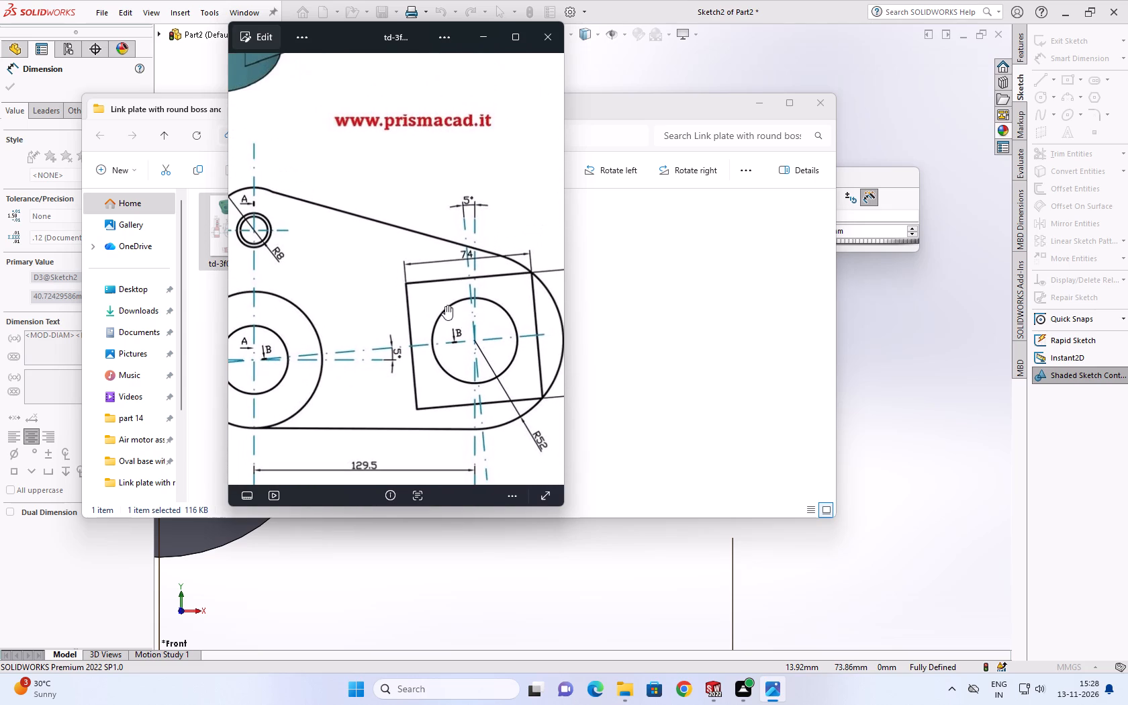
{"action": "scroll", "coordinate": [493, 341], "scroll_direction": "down", "scroll_amount": 4}
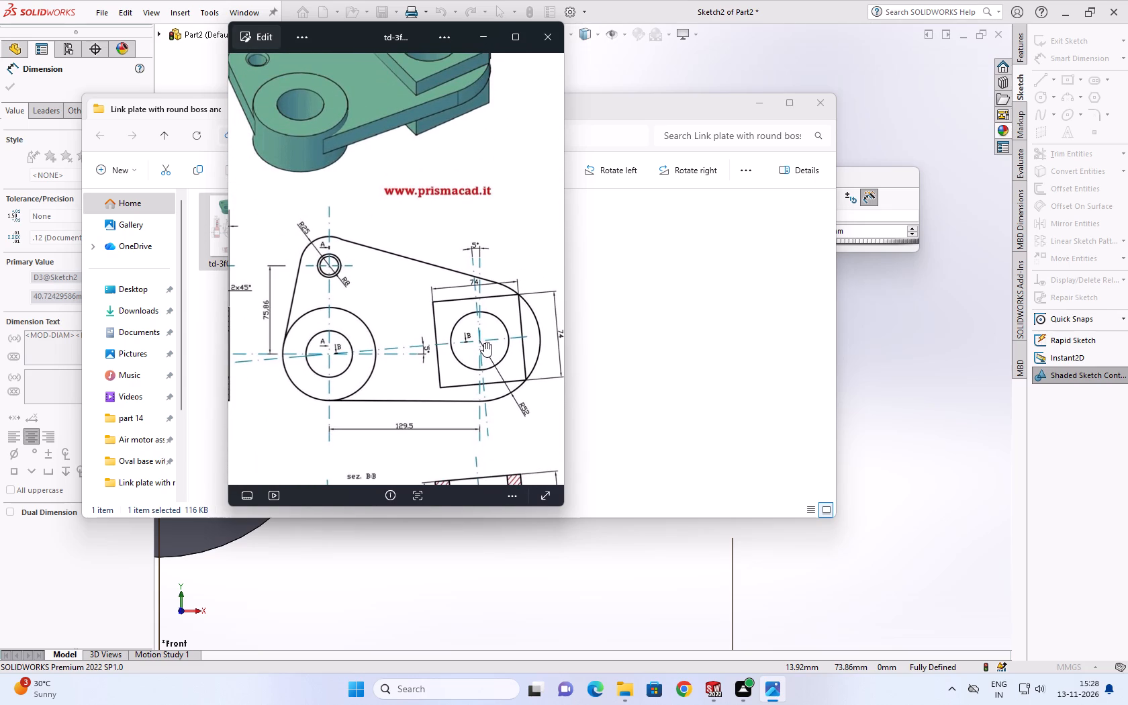
{"action": "scroll", "coordinate": [476, 339], "scroll_direction": "down", "scroll_amount": 2}
{"action": "scroll", "coordinate": [478, 363], "scroll_direction": "up", "scroll_amount": 5}
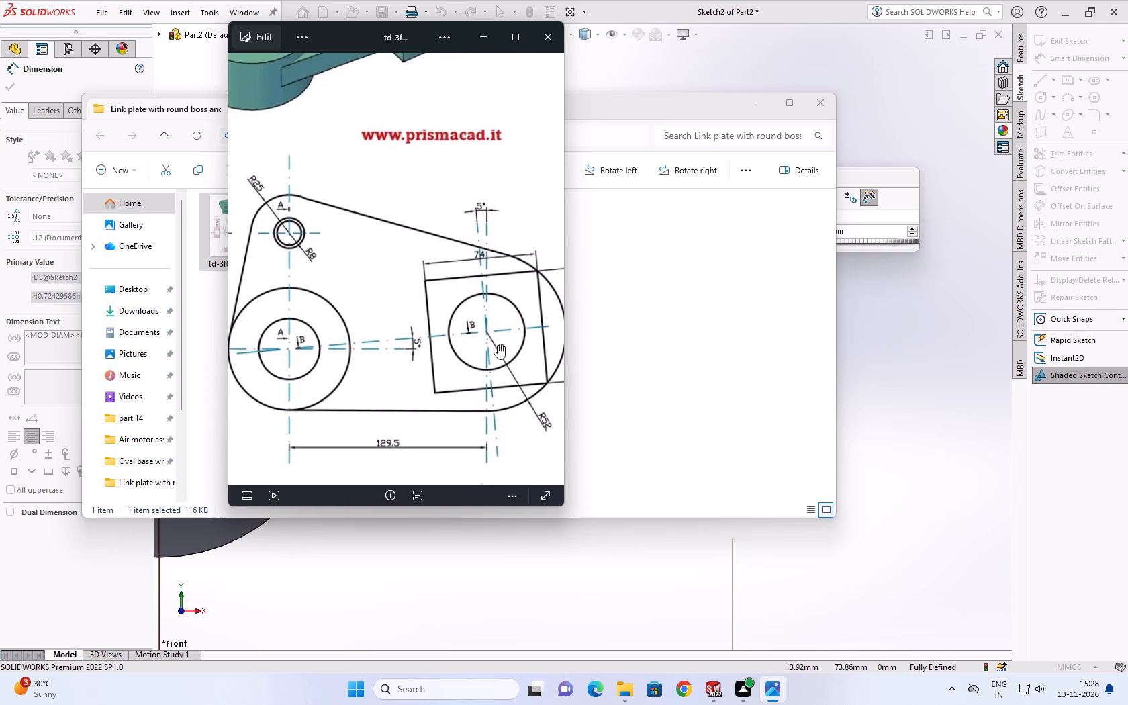
{"action": "scroll", "coordinate": [498, 344], "scroll_direction": "up", "scroll_amount": 1}
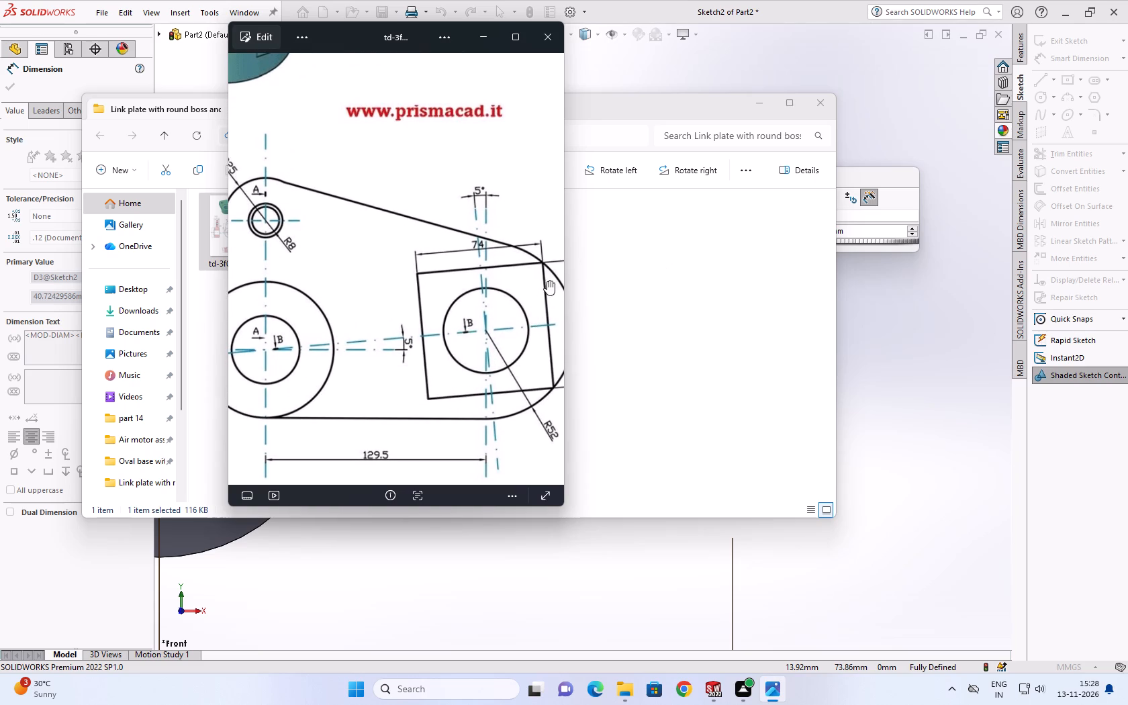
{"action": "scroll", "coordinate": [489, 322], "scroll_direction": "up", "scroll_amount": 1}
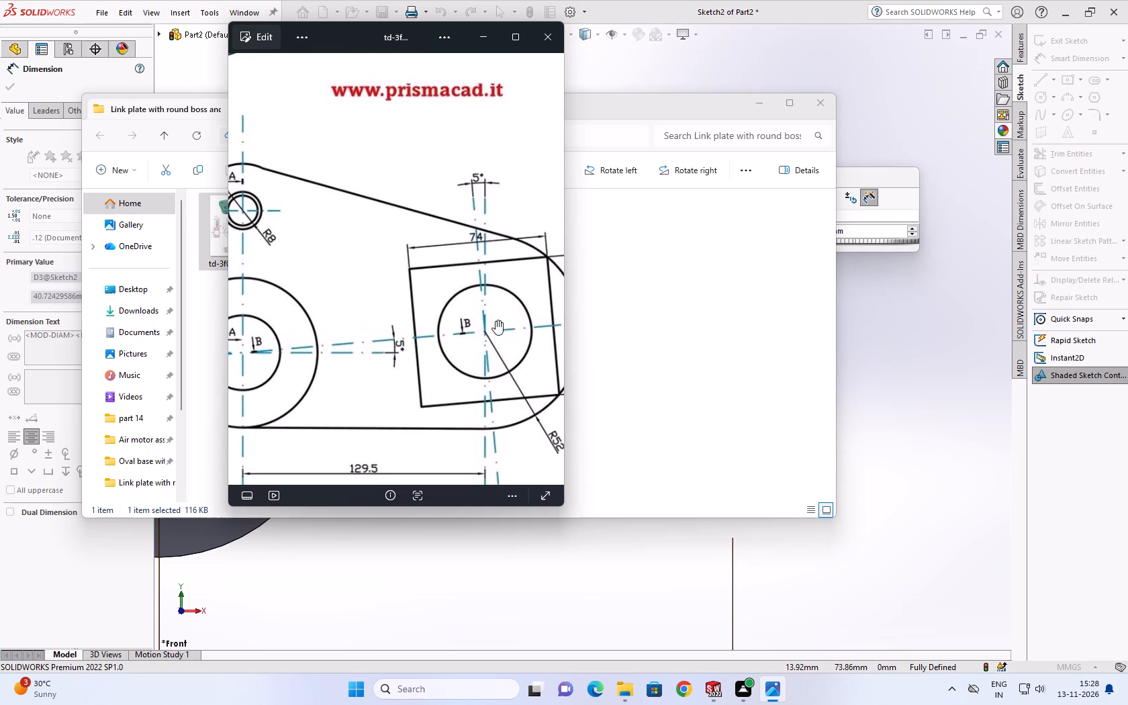
{"action": "scroll", "coordinate": [506, 332], "scroll_direction": "up", "scroll_amount": 4}
{"action": "scroll", "coordinate": [487, 340], "scroll_direction": "down", "scroll_amount": 7}
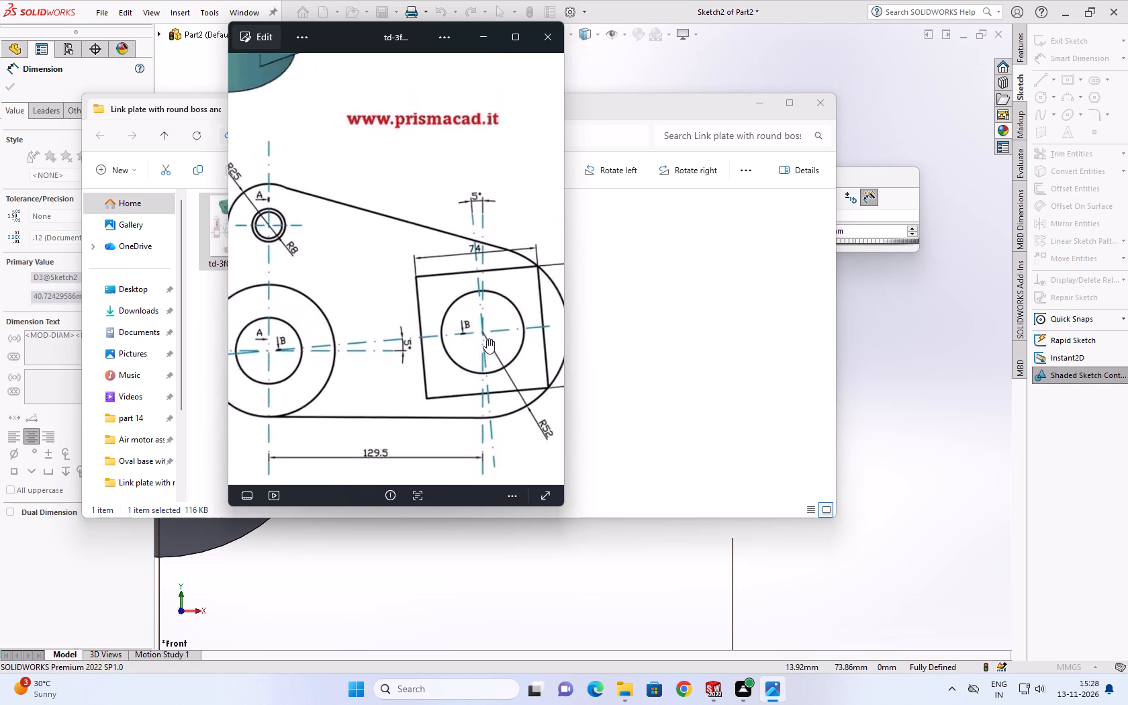
{"action": "scroll", "coordinate": [487, 339], "scroll_direction": "down", "scroll_amount": 4}
{"action": "scroll", "coordinate": [510, 343], "scroll_direction": "up", "scroll_amount": 7}
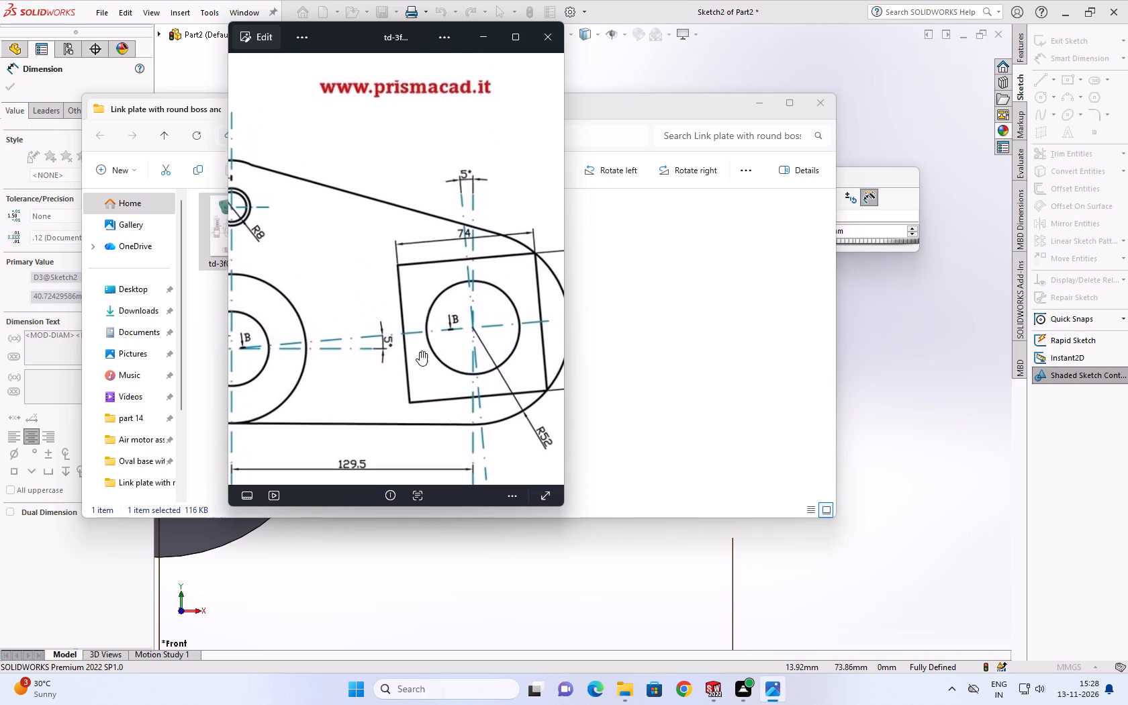
{"action": "scroll", "coordinate": [495, 357], "scroll_direction": "down", "scroll_amount": 1}
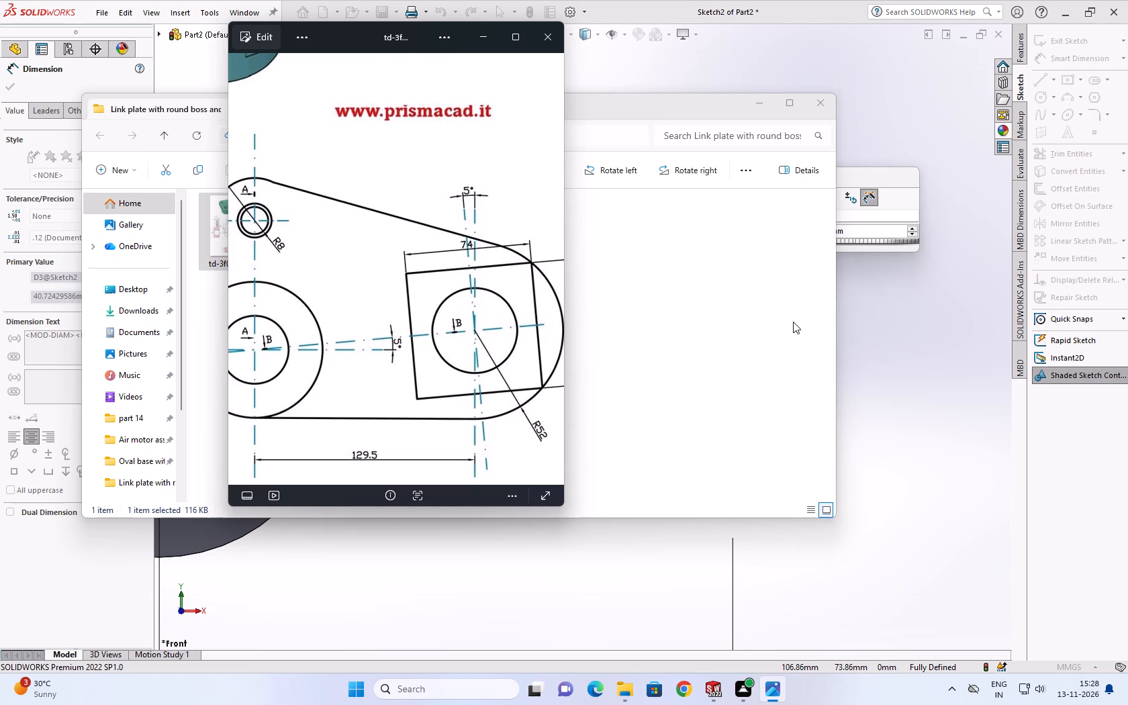
Return to SOLIDWORKS and set the diameter of the circle at the end of the inclined centreline to 52 mm.
{"action": "left_click", "coordinate": [952, 385]}
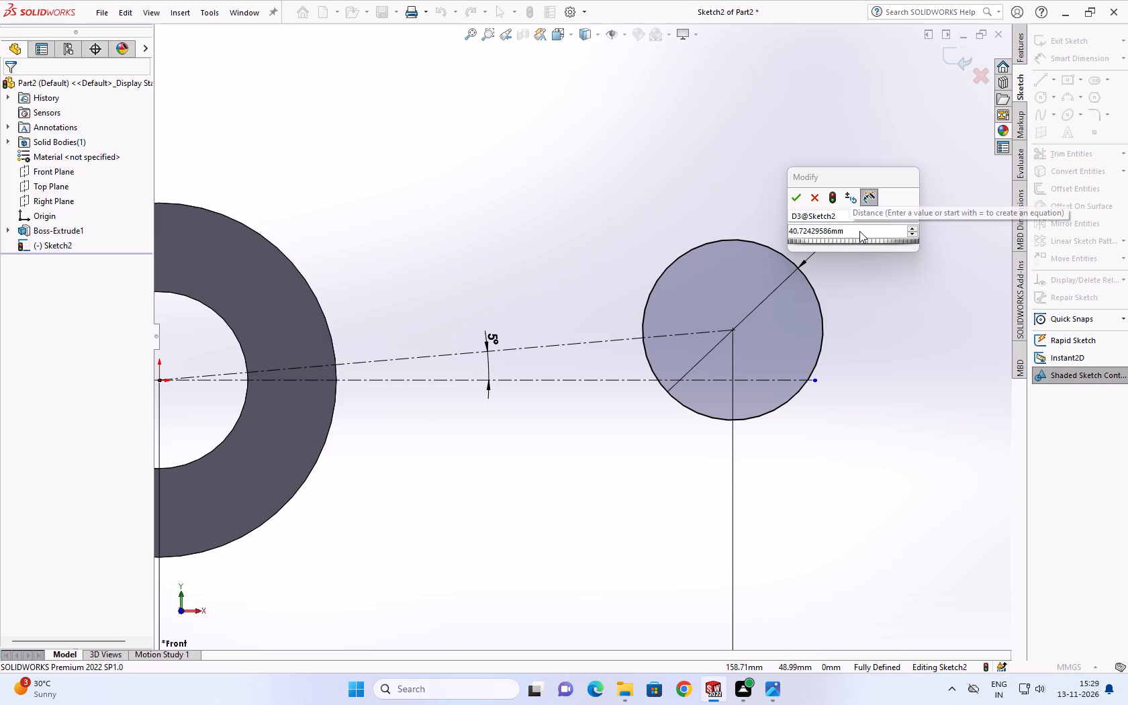
{"action": "left_click", "coordinate": [859, 231]}
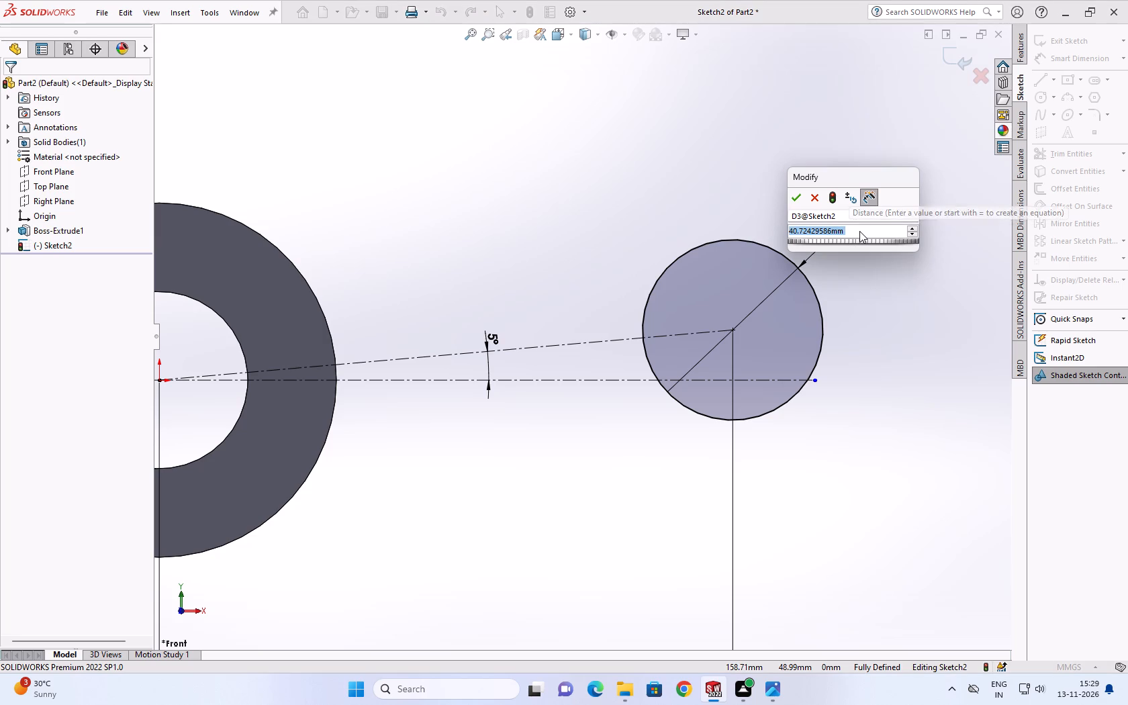
{"action": "type", "text": "52"}
{"action": "key", "text": "Return"}
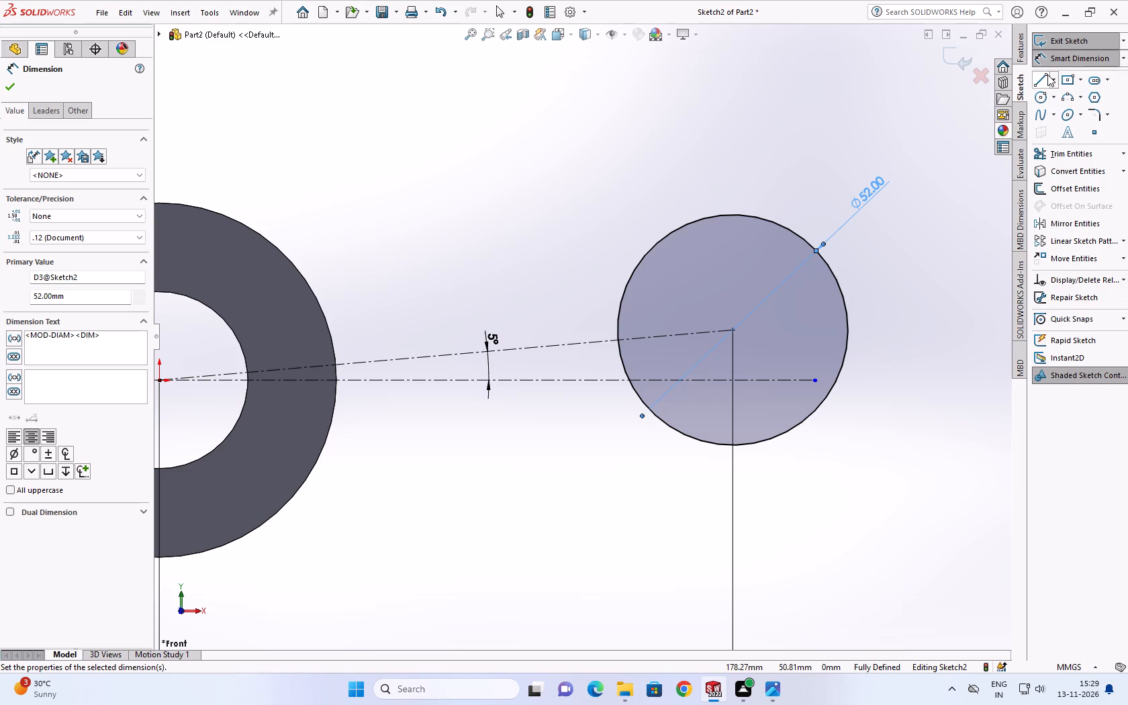
Sketch a vertical centreline through the centre of the 52 mm circle, extending beyond it above and below.
{"action": "left_click", "coordinate": [1055, 80]}
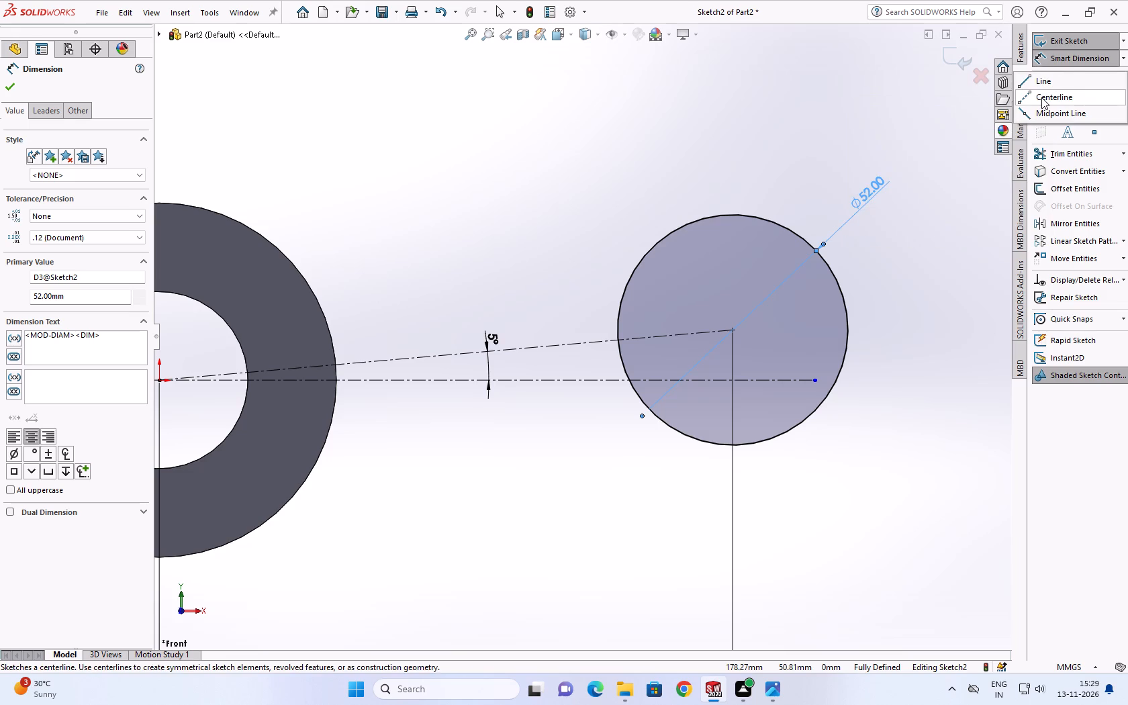
{"action": "left_click", "coordinate": [1041, 97]}
{"action": "scroll", "coordinate": [765, 184], "scroll_direction": "up", "scroll_amount": 4}
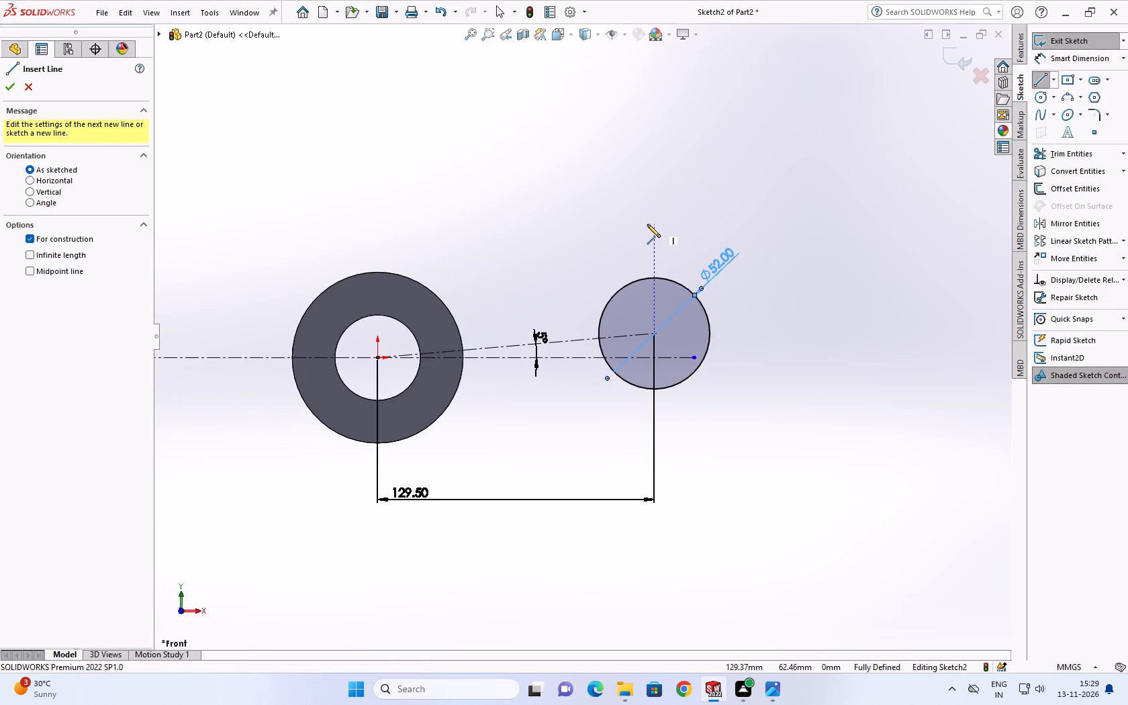
{"action": "left_click", "coordinate": [655, 220]}
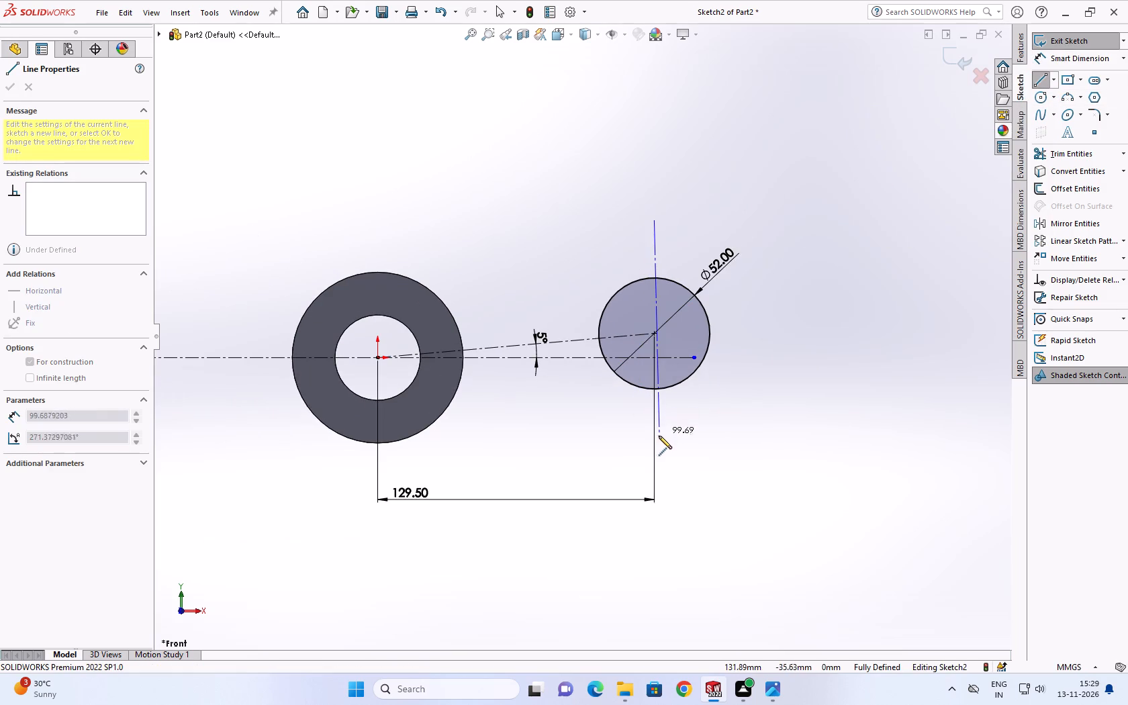
{"action": "left_click", "coordinate": [655, 456]}
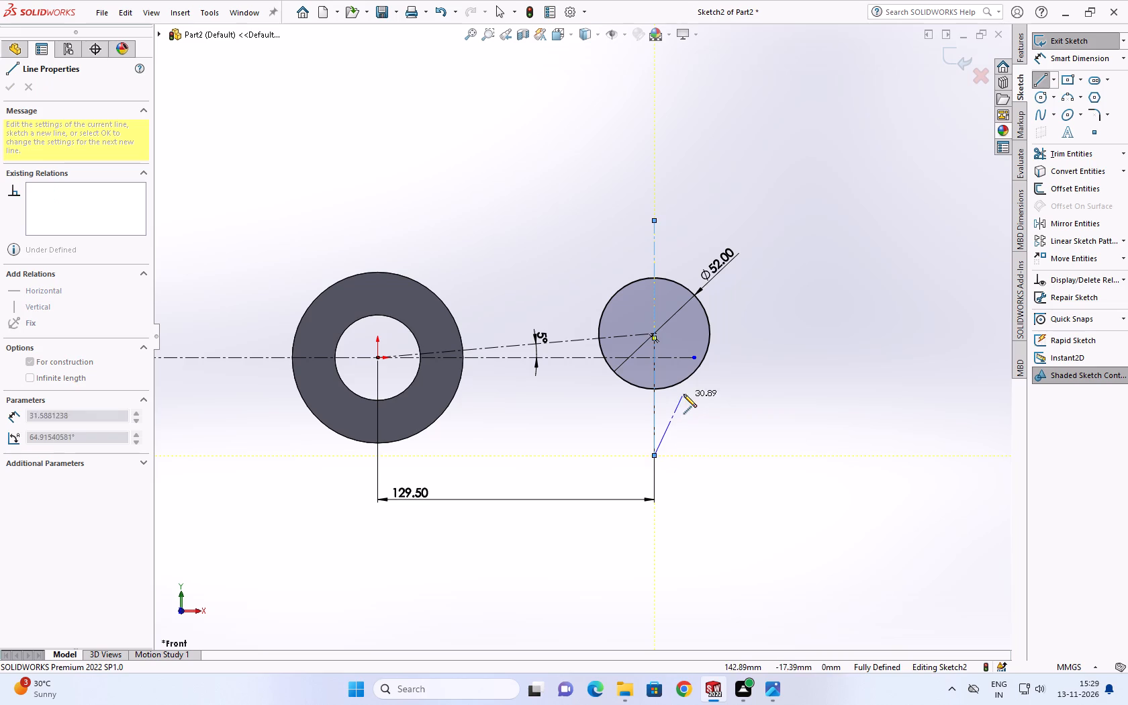
{"action": "key", "text": "Escape"}
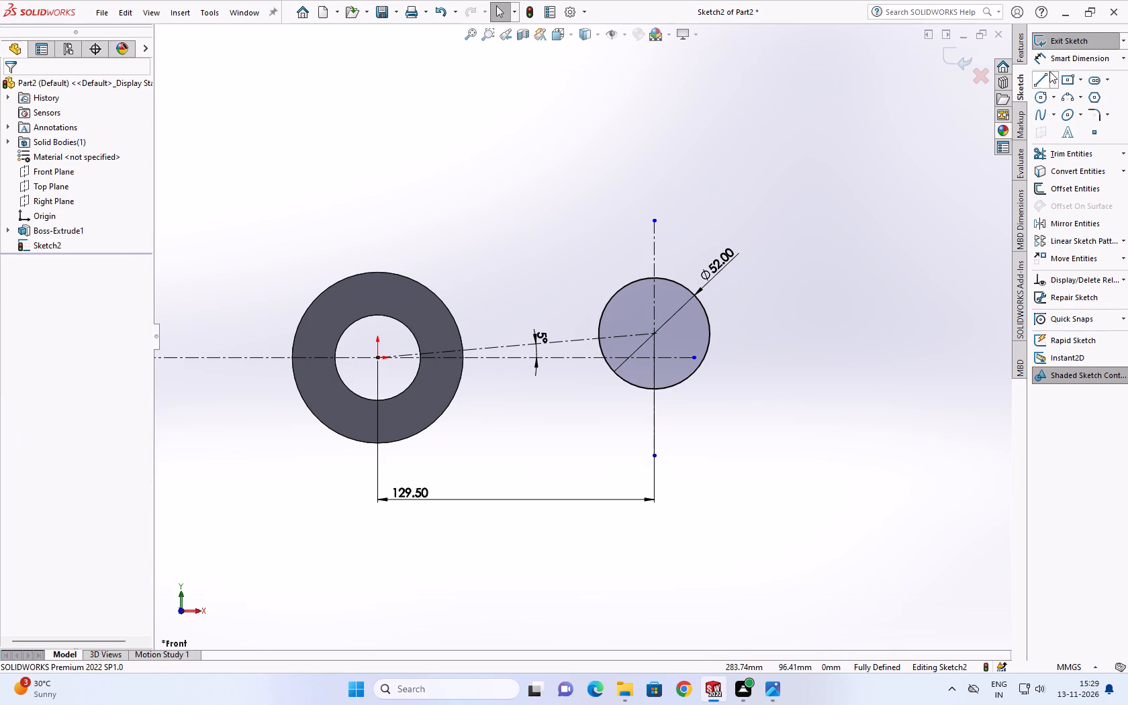
Sketch a centreline about 72 mm long upward from the 52 mm circle's centre, leaning about 10° from vertical towards the round boss.
{"action": "left_click", "coordinate": [1053, 78]}
{"action": "left_click", "coordinate": [1021, 97]}
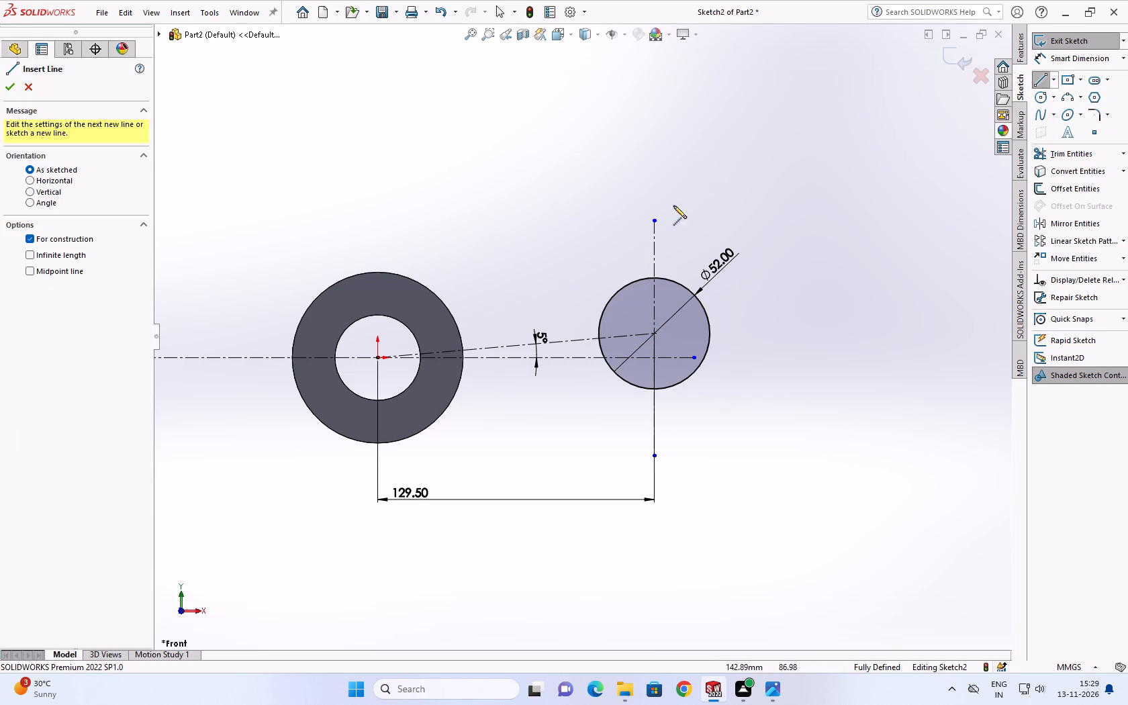
{"action": "left_click", "coordinate": [655, 334]}
{"action": "left_click", "coordinate": [626, 182]}
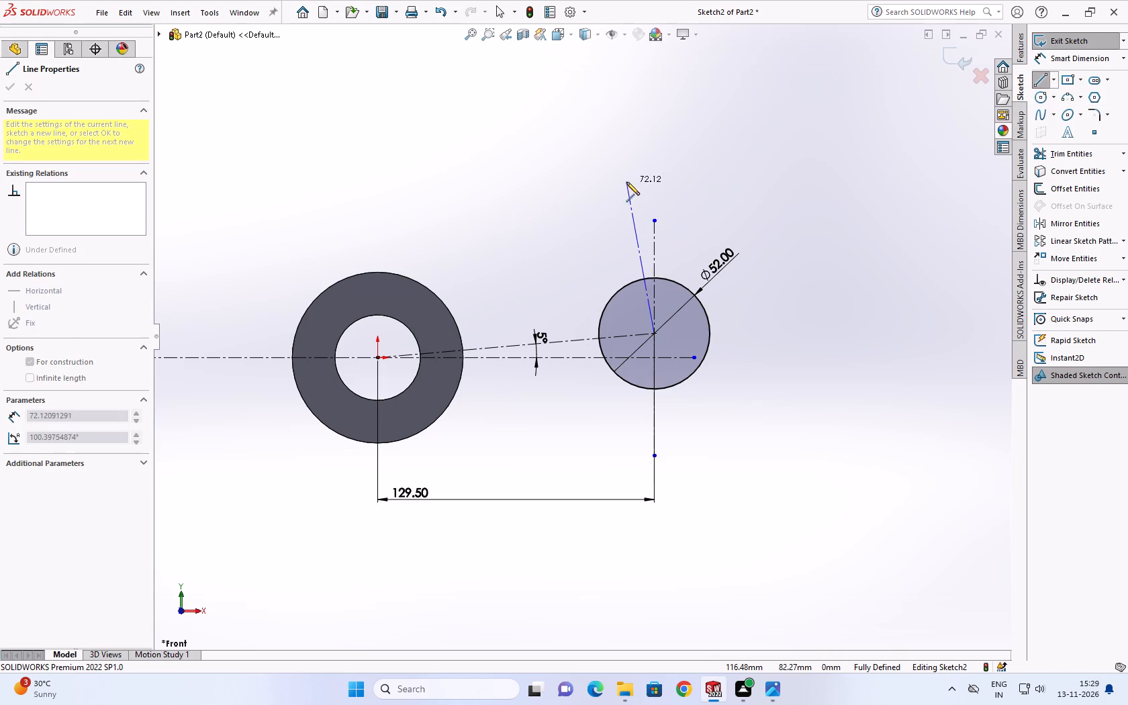
{"action": "key", "text": "Escape"}
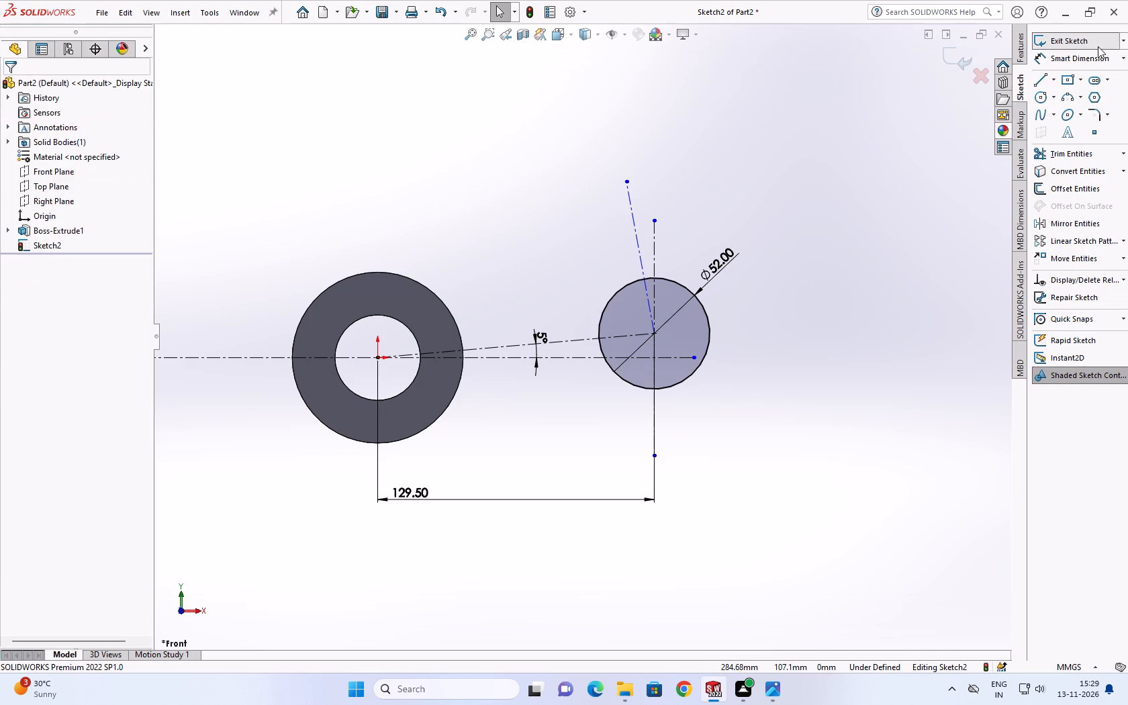
Dimension the angle between the vertical centreline and the leaning centreline as 5°.
{"action": "left_click", "coordinate": [1092, 56]}
{"action": "left_click", "coordinate": [656, 256]}
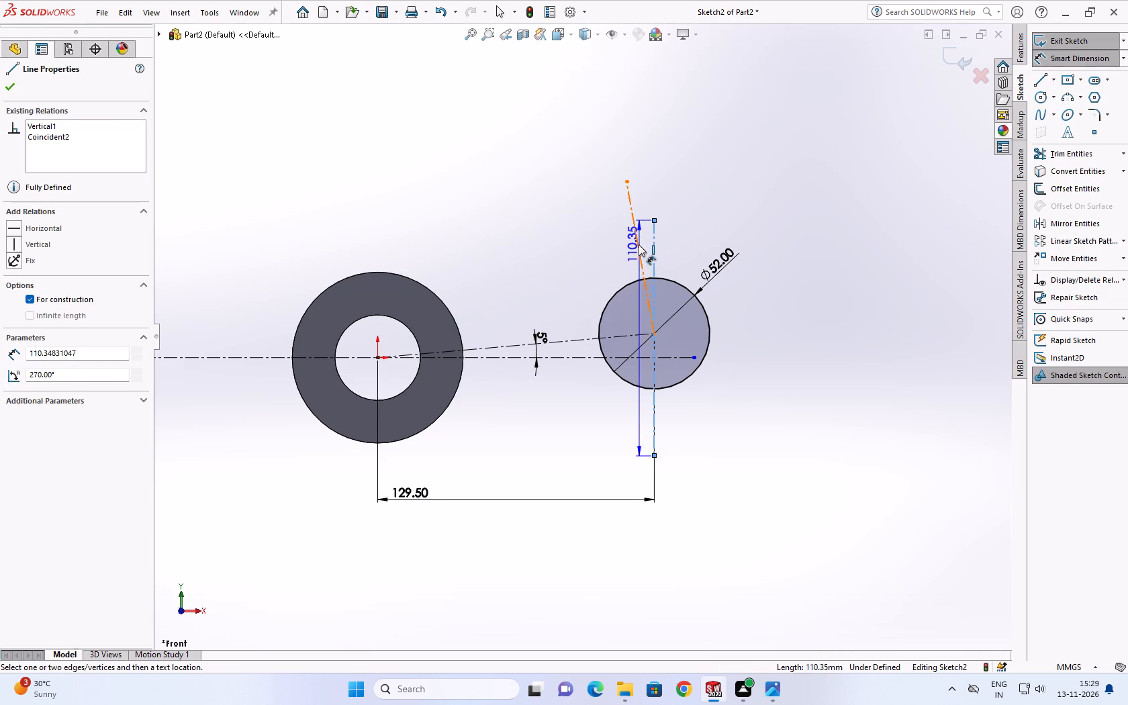
{"action": "left_click", "coordinate": [639, 244]}
{"action": "left_click", "coordinate": [646, 249]}
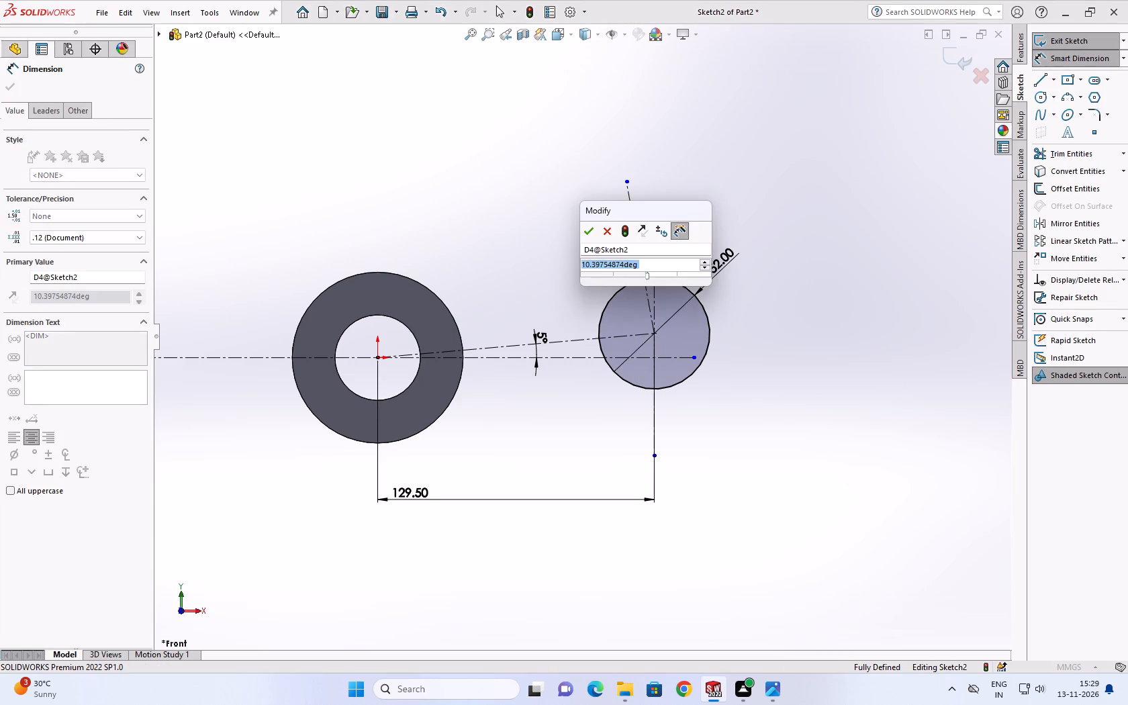
{"action": "key", "text": "5"}
{"action": "key", "text": "Return"}
{"action": "scroll", "coordinate": [646, 249], "scroll_direction": "down", "scroll_amount": 4}
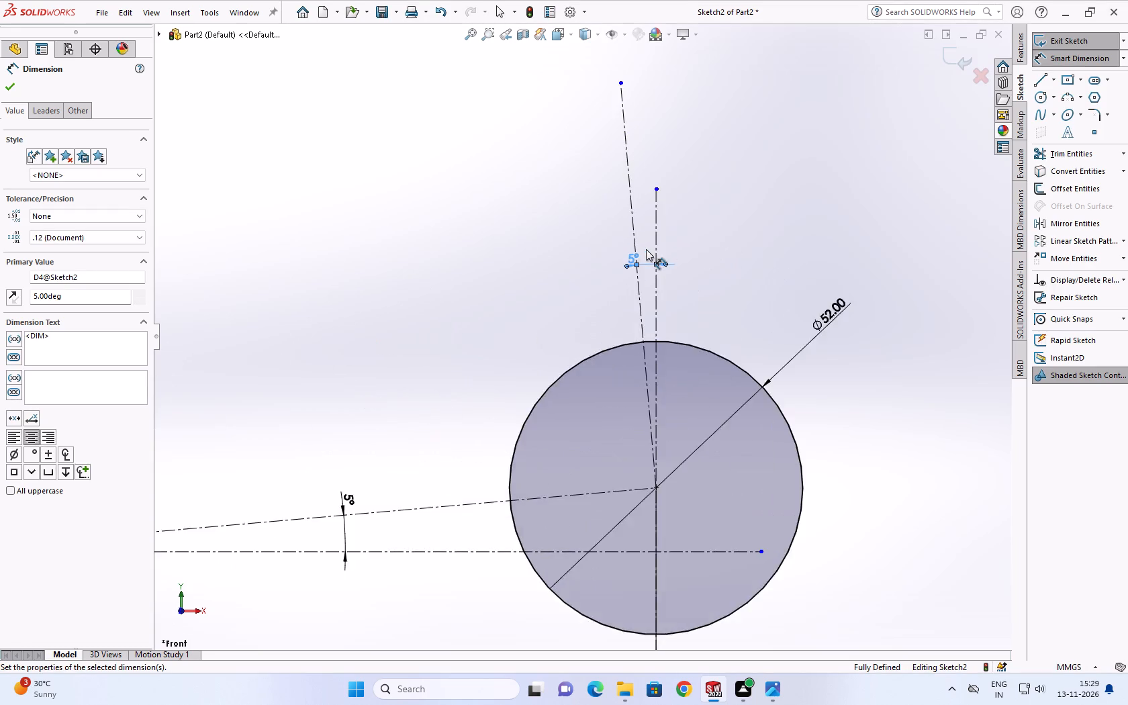
{"action": "scroll", "coordinate": [646, 249], "scroll_direction": "down", "scroll_amount": 2}
{"action": "key", "text": "Escape"}
Sketch a centreline about 70 mm long from the circle's centre, continuing the inclined centreline outward beyond the circle.
{"action": "scroll", "coordinate": [757, 274], "scroll_direction": "up", "scroll_amount": 3}
{"action": "scroll", "coordinate": [561, 338], "scroll_direction": "up", "scroll_amount": 1}
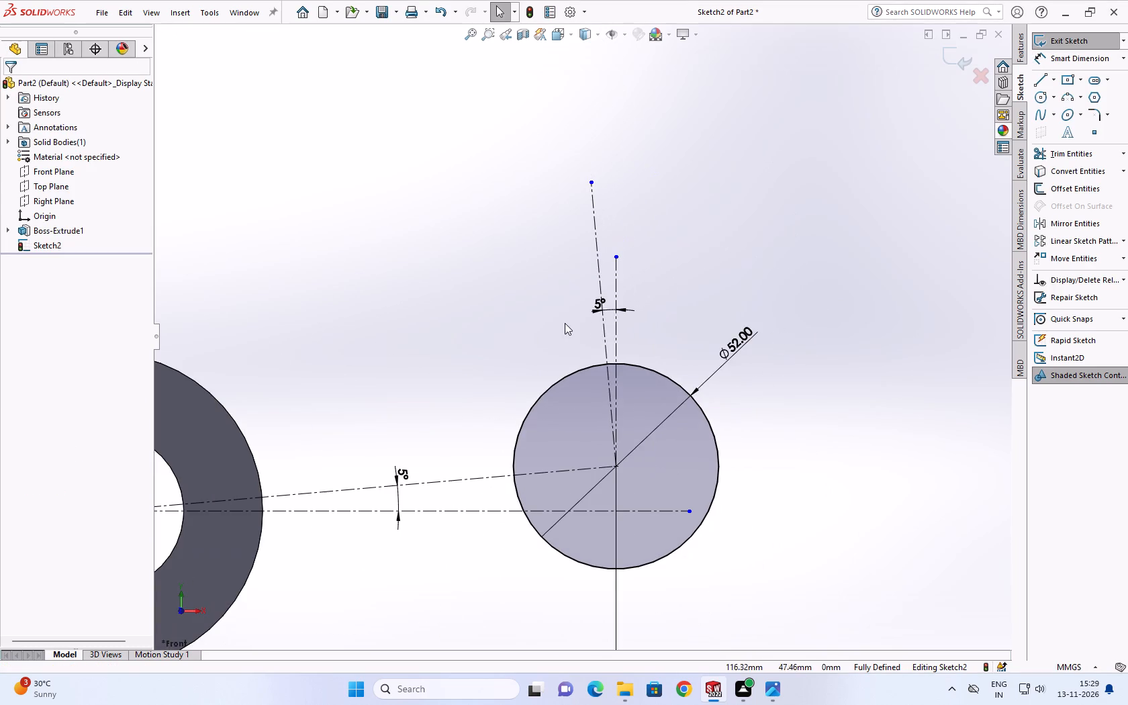
{"action": "scroll", "coordinate": [555, 405], "scroll_direction": "up", "scroll_amount": 4}
{"action": "scroll", "coordinate": [569, 365], "scroll_direction": "down", "scroll_amount": 3}
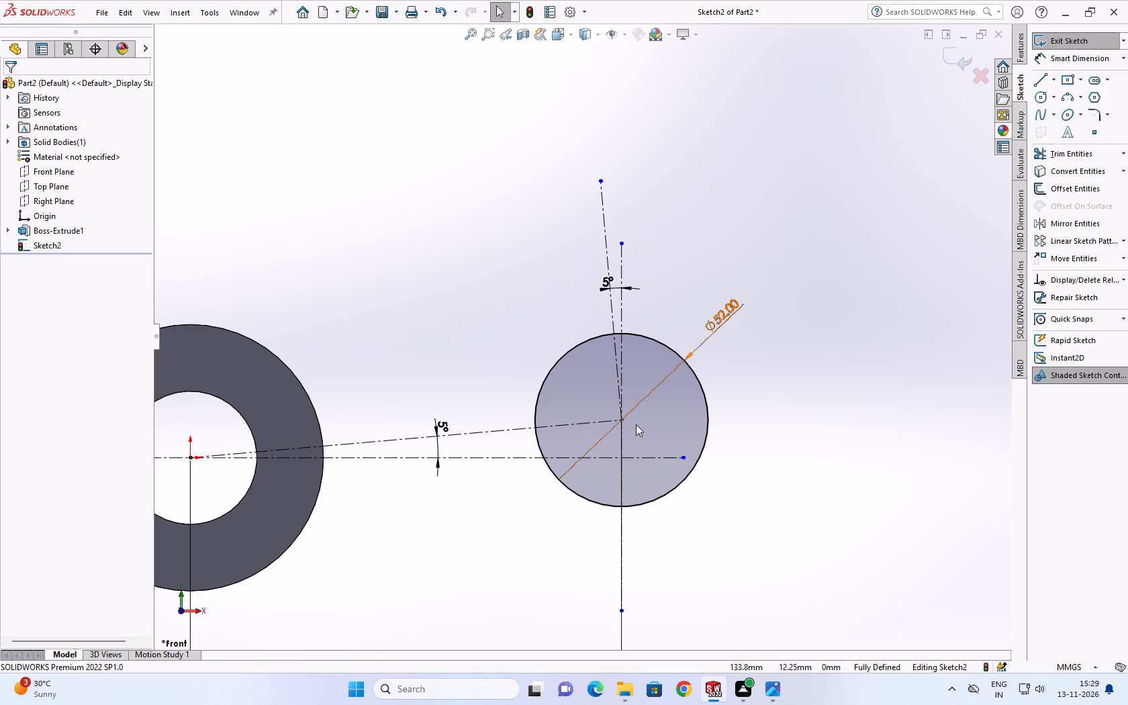
{"action": "left_click", "coordinate": [573, 423]}
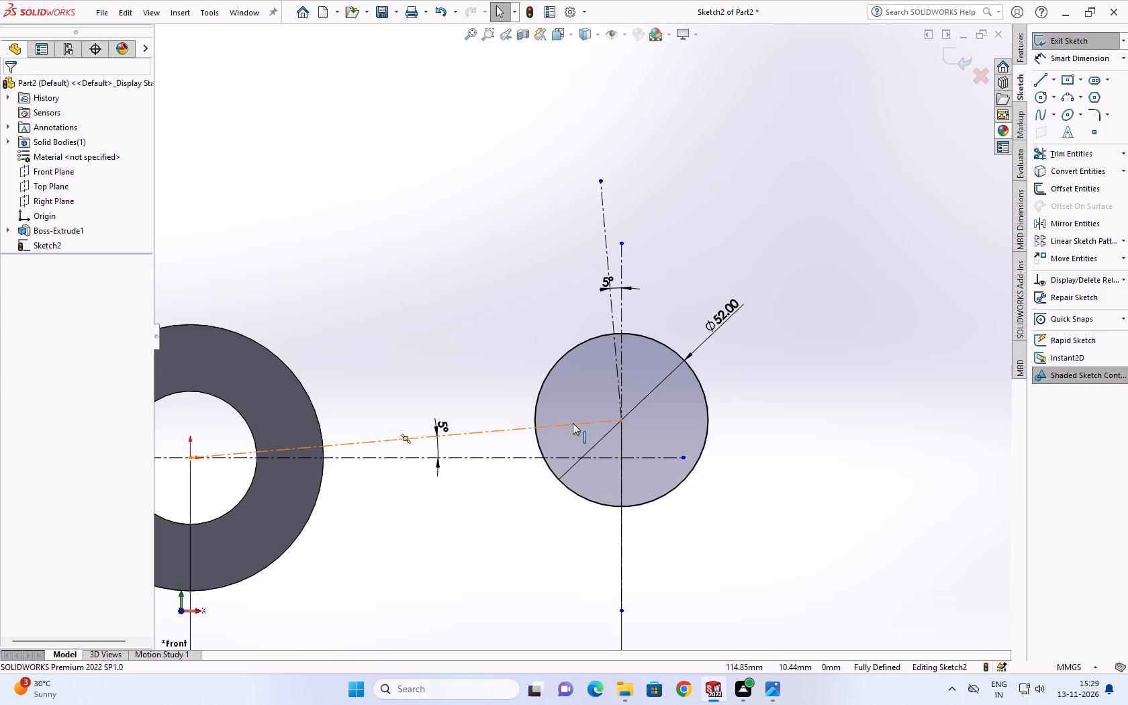
{"action": "key", "text": "Escape"}
{"action": "key", "text": "Escape"}
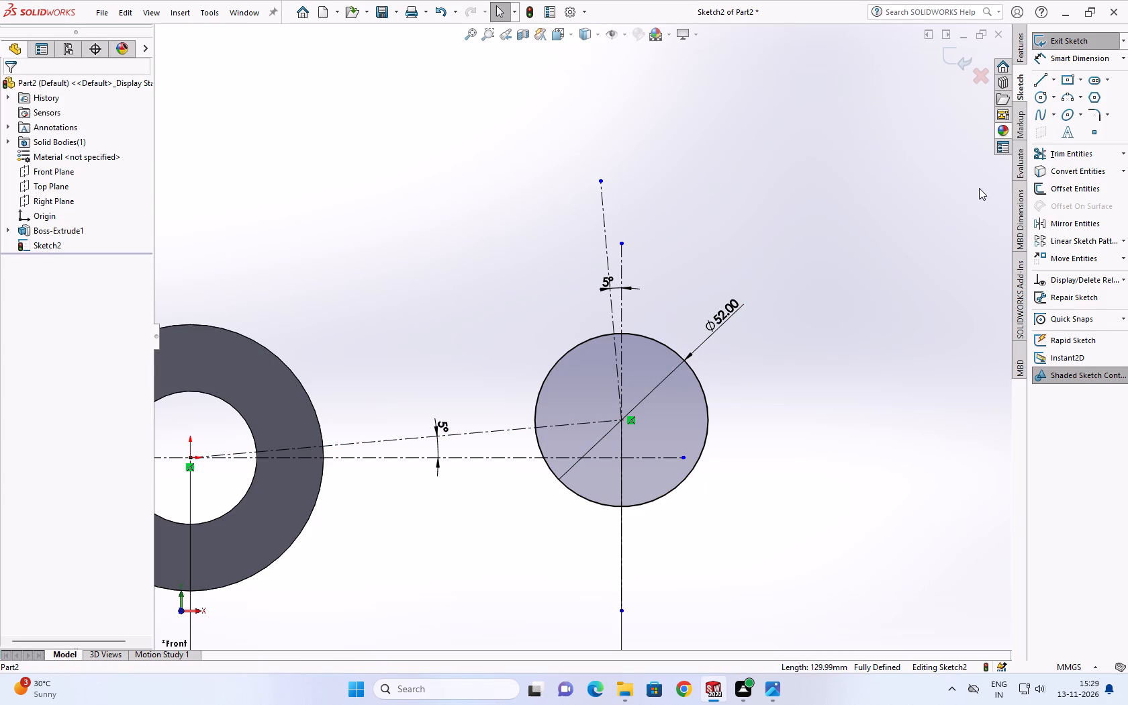
{"action": "key", "text": "Escape"}
{"action": "left_click", "coordinate": [1055, 77]}
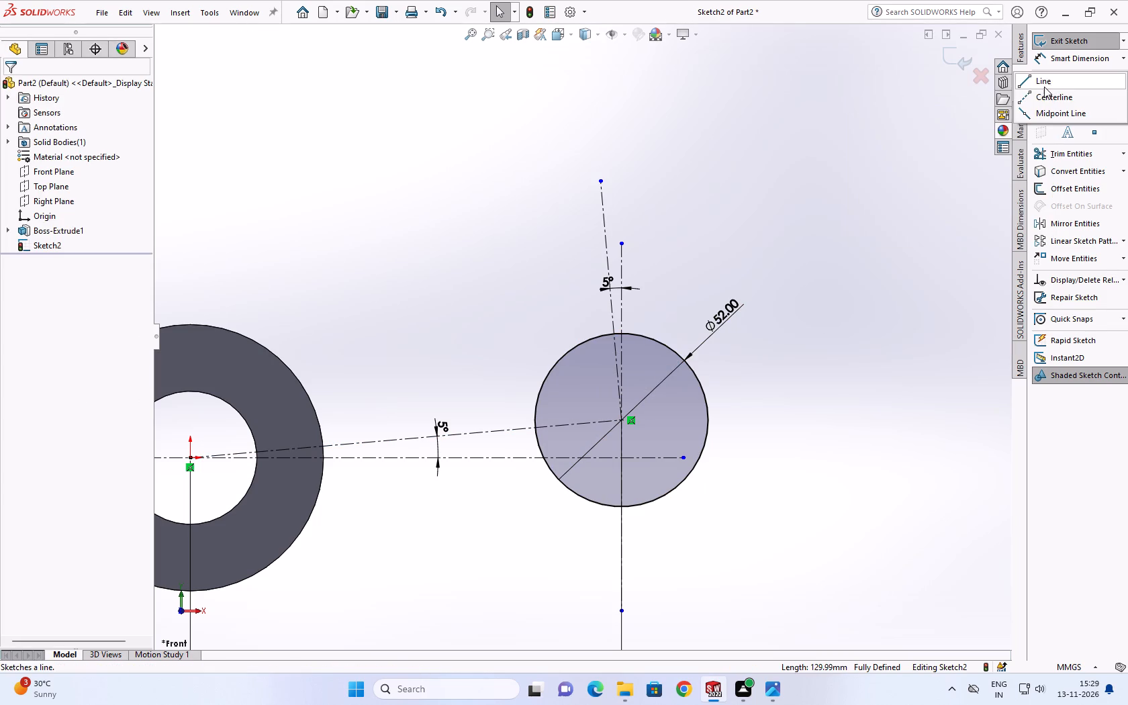
{"action": "left_click", "coordinate": [1043, 91]}
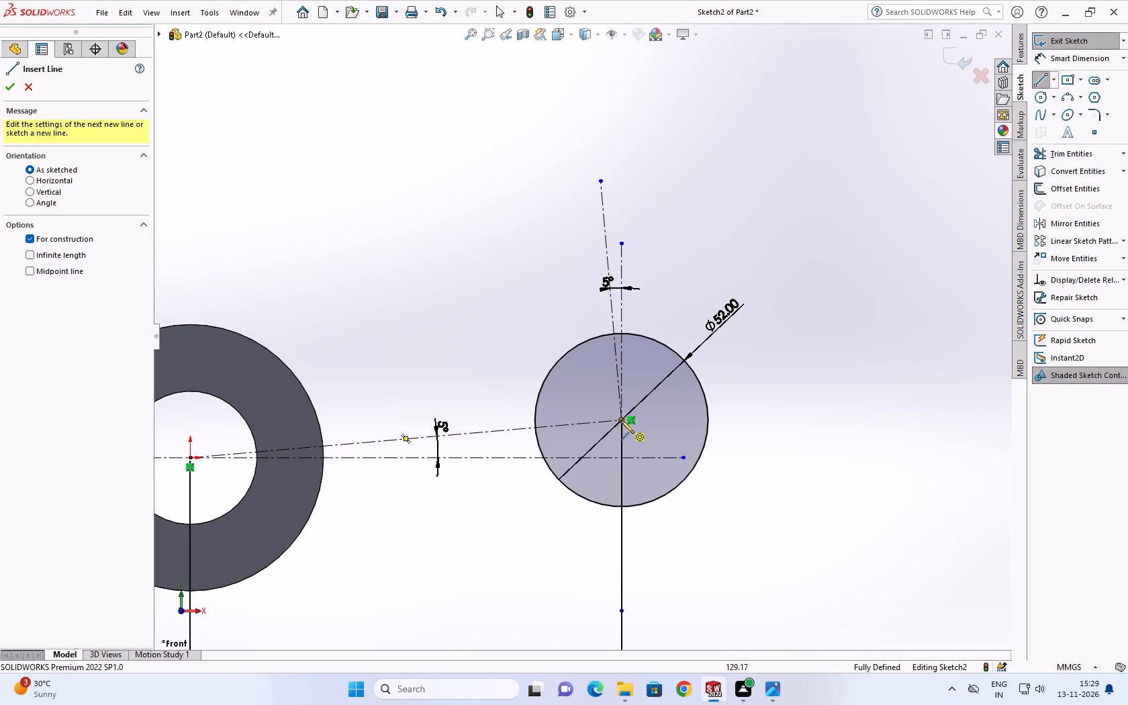
{"action": "left_click", "coordinate": [621, 420]}
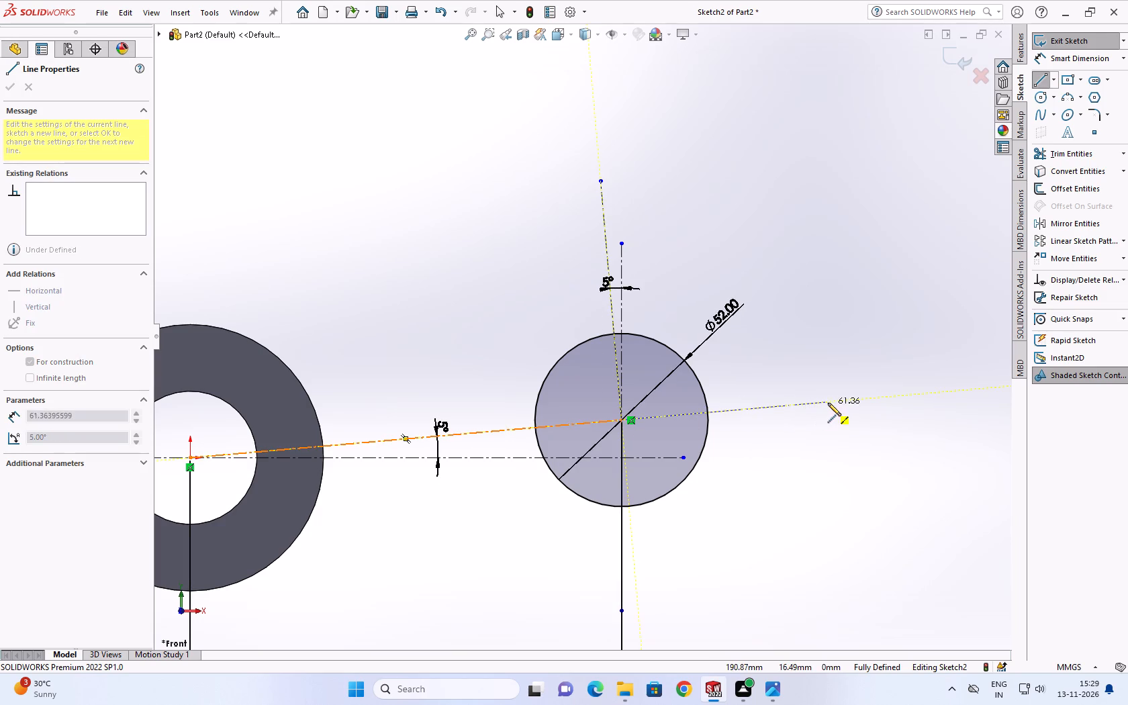
{"action": "left_click", "coordinate": [855, 402]}
{"action": "key", "text": "Escape"}
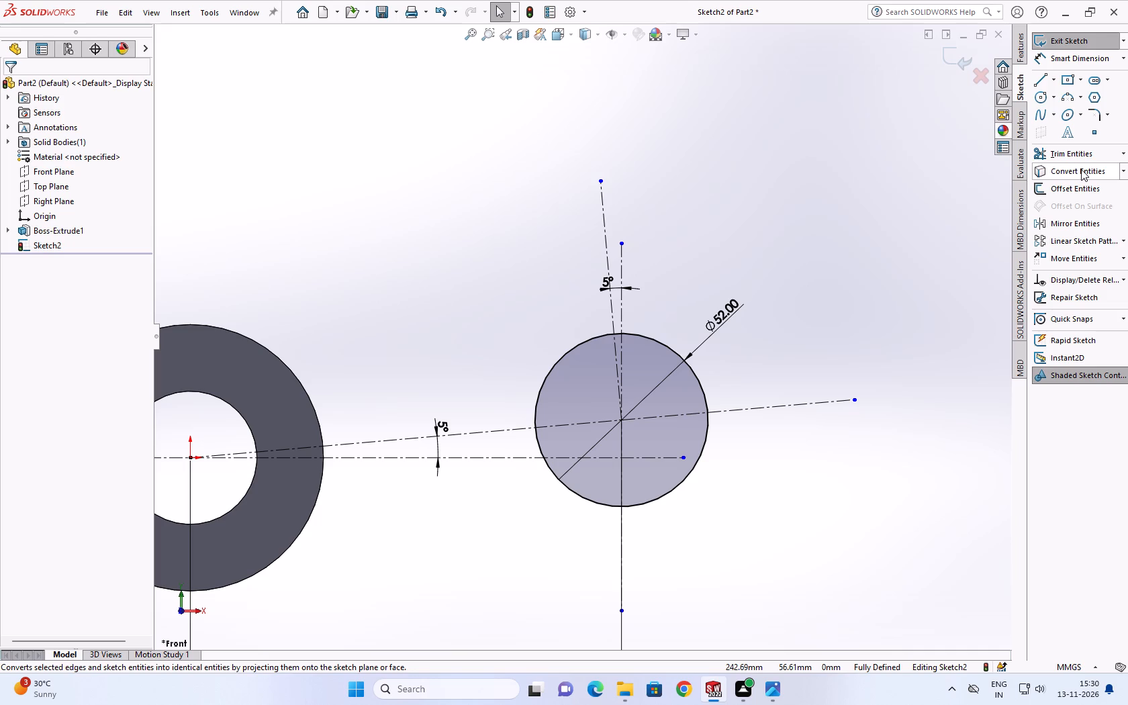
Offset both inclined centrelines bidirectionally by about 41 mm, with dimensions added.
{"action": "left_click", "coordinate": [1084, 193]}
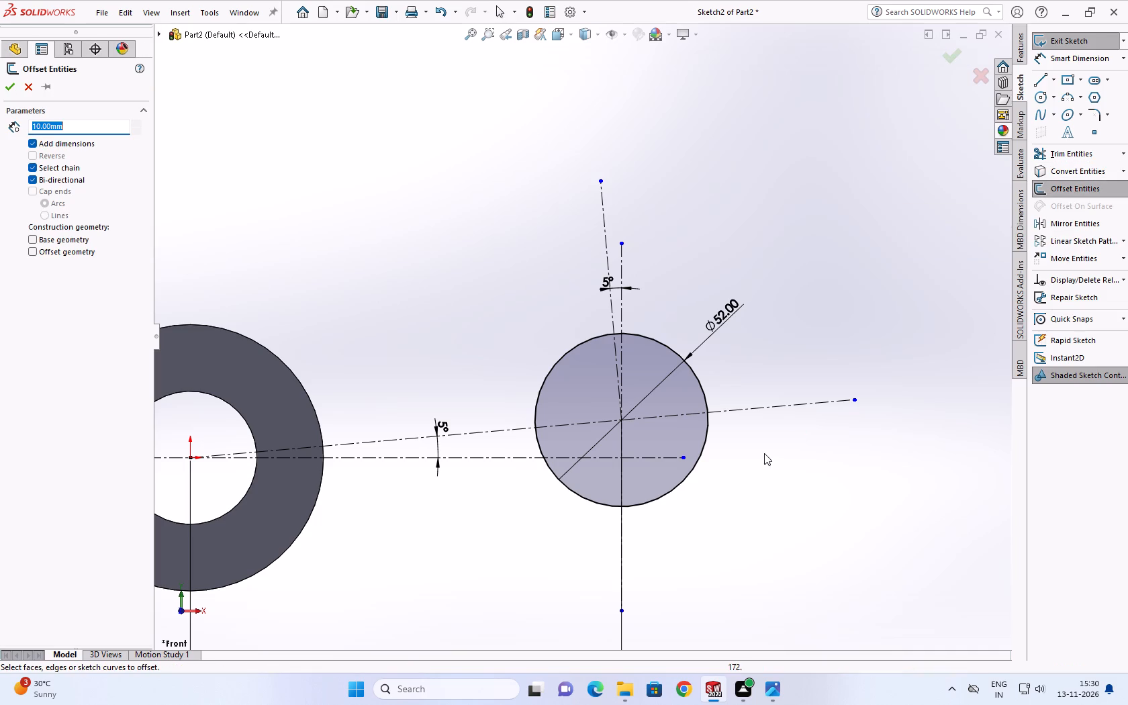
{"action": "left_click", "coordinate": [756, 411]}
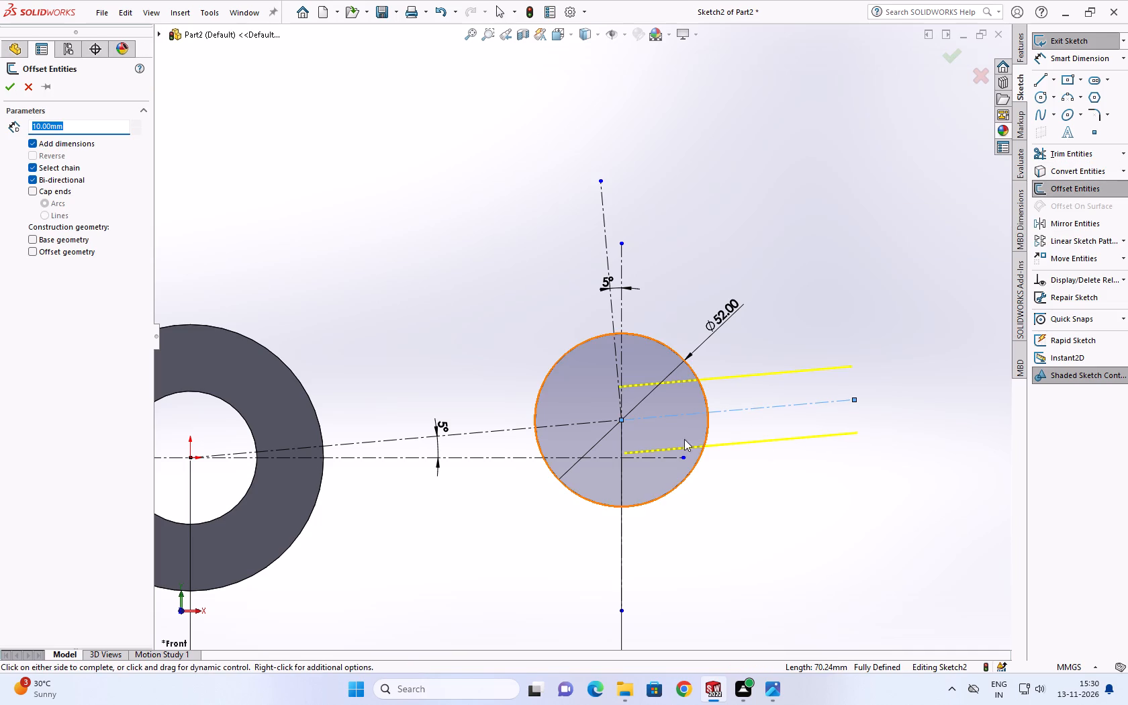
{"action": "left_click", "coordinate": [592, 420]}
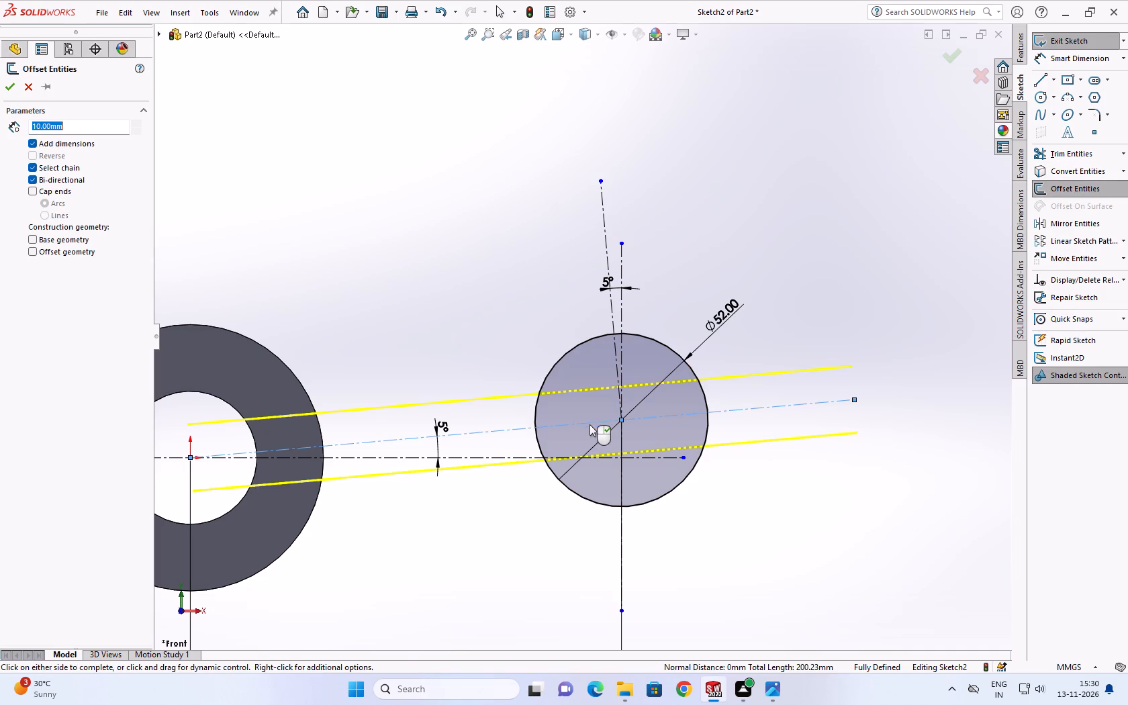
{"action": "left_click_drag", "start_coordinate": [383, 298], "coordinate": [414, 301]}
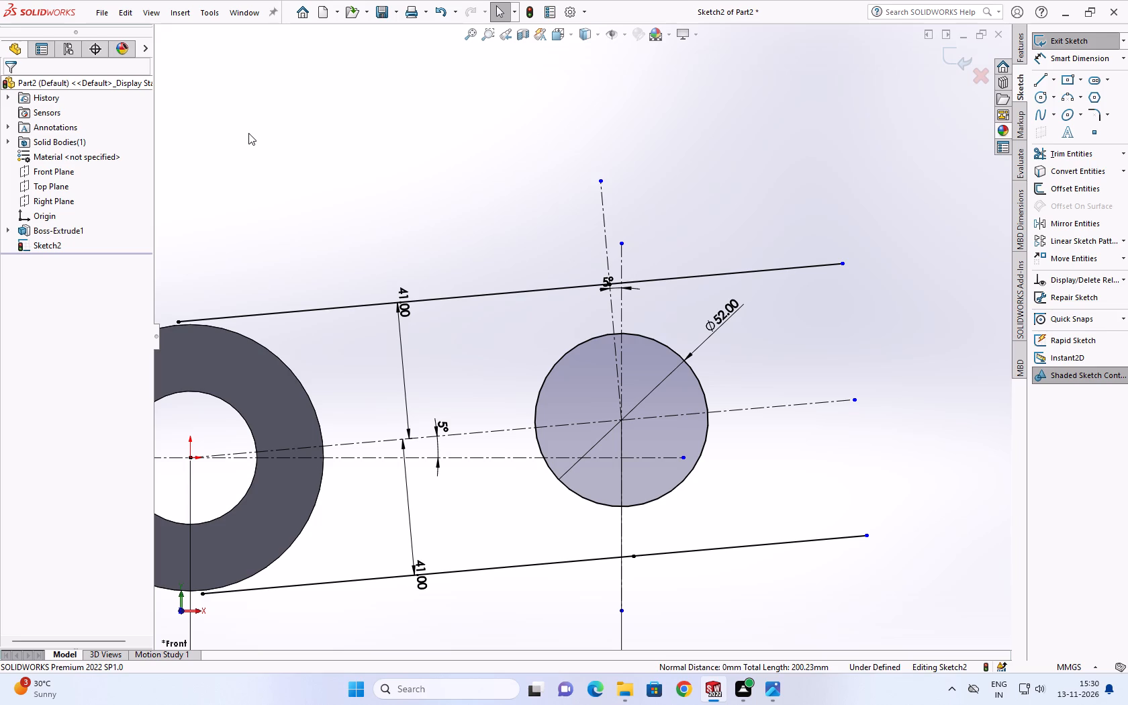
Set the upper and lower offset distances from the inclined centreline to 35 mm each.
{"action": "double_click", "coordinate": [403, 285]}
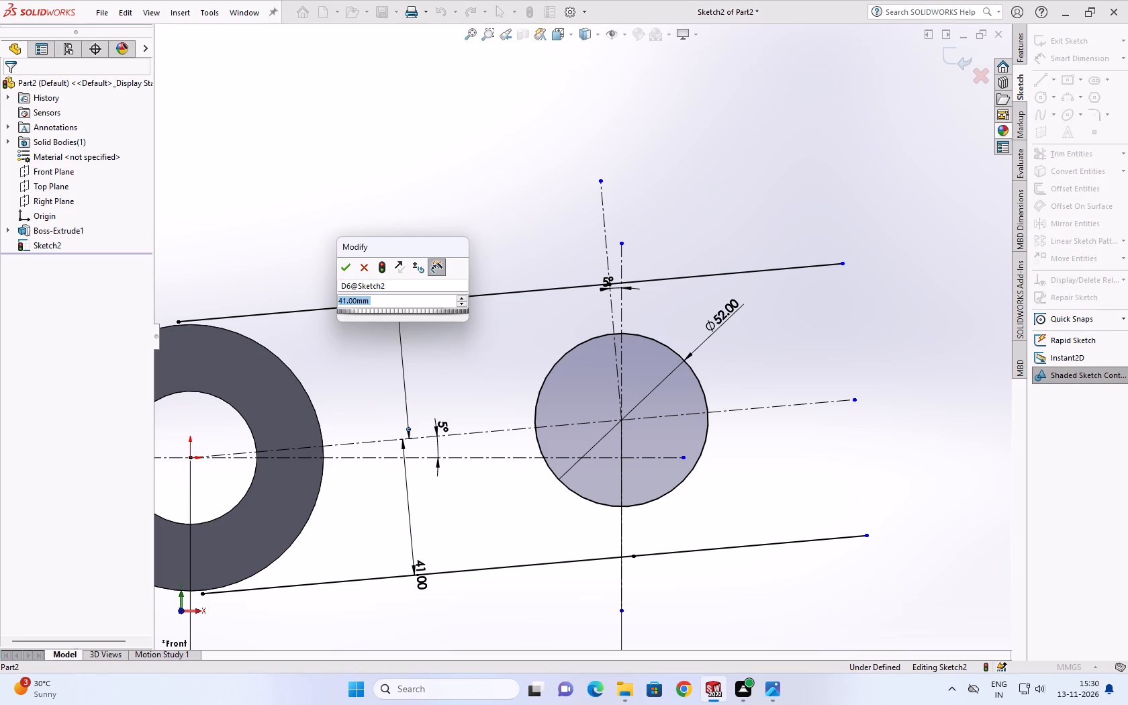
{"action": "key", "text": "3"}
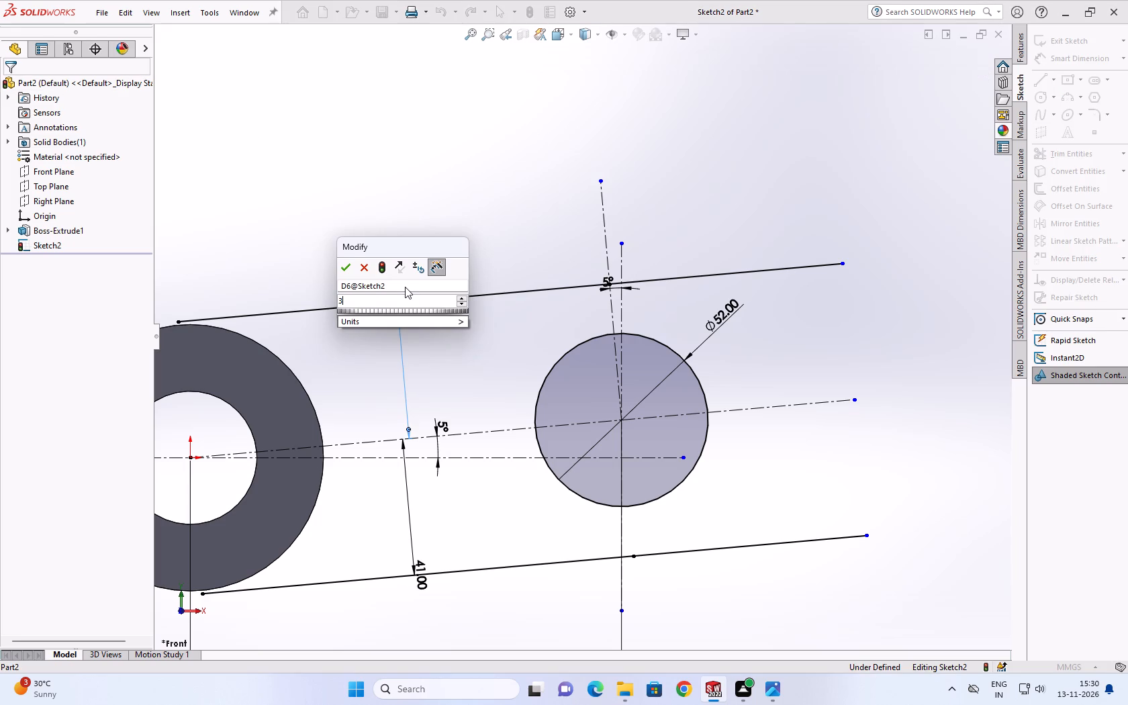
{"action": "key", "text": "5"}
{"action": "key", "text": "Return"}
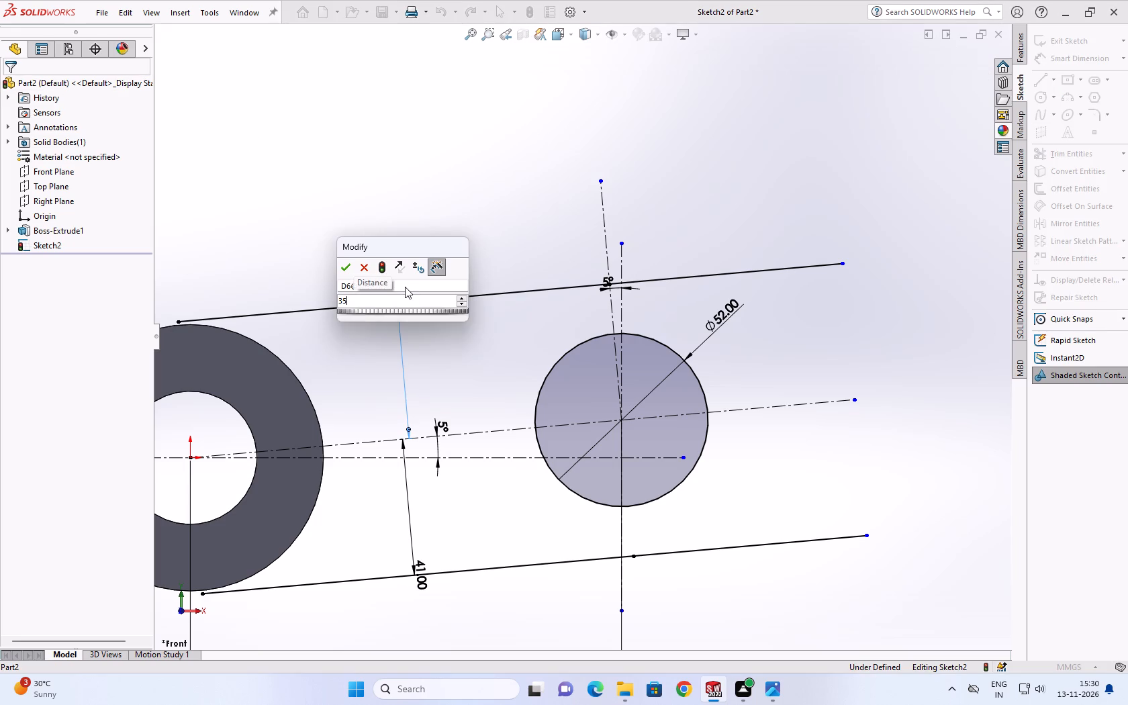
{"action": "scroll", "coordinate": [443, 539], "scroll_direction": "down", "scroll_amount": 3}
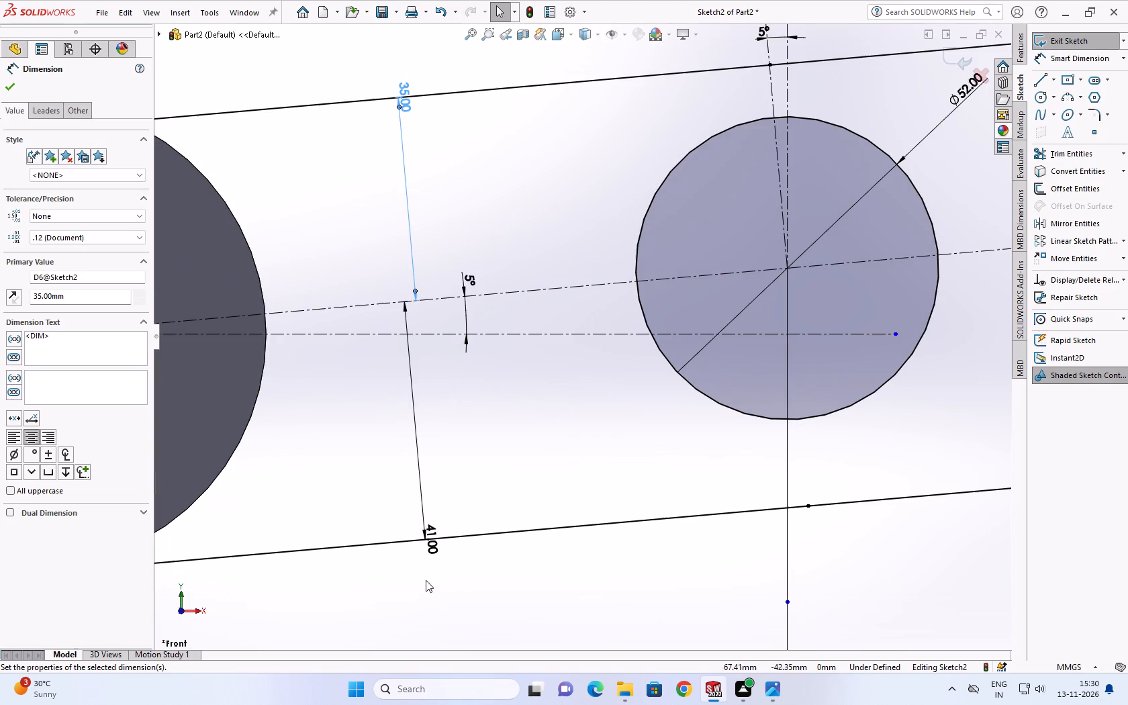
{"action": "double_click", "coordinate": [432, 524]}
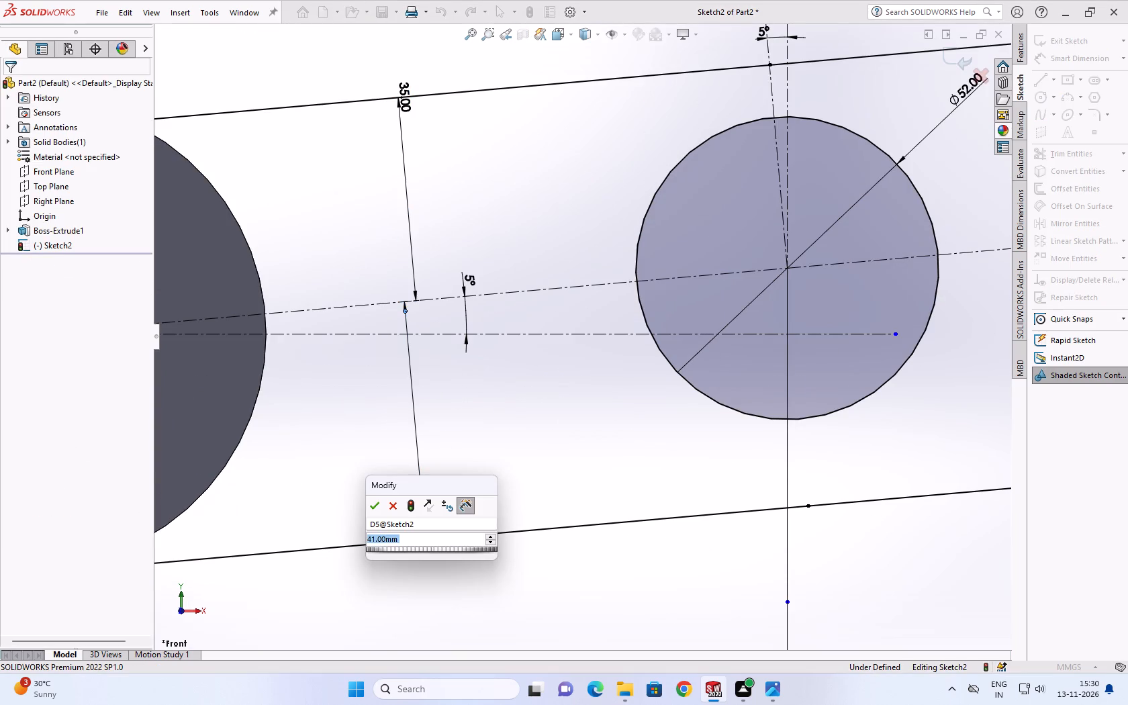
{"action": "key", "text": "3"}
{"action": "key", "text": "5"}
{"action": "key", "text": "Return"}
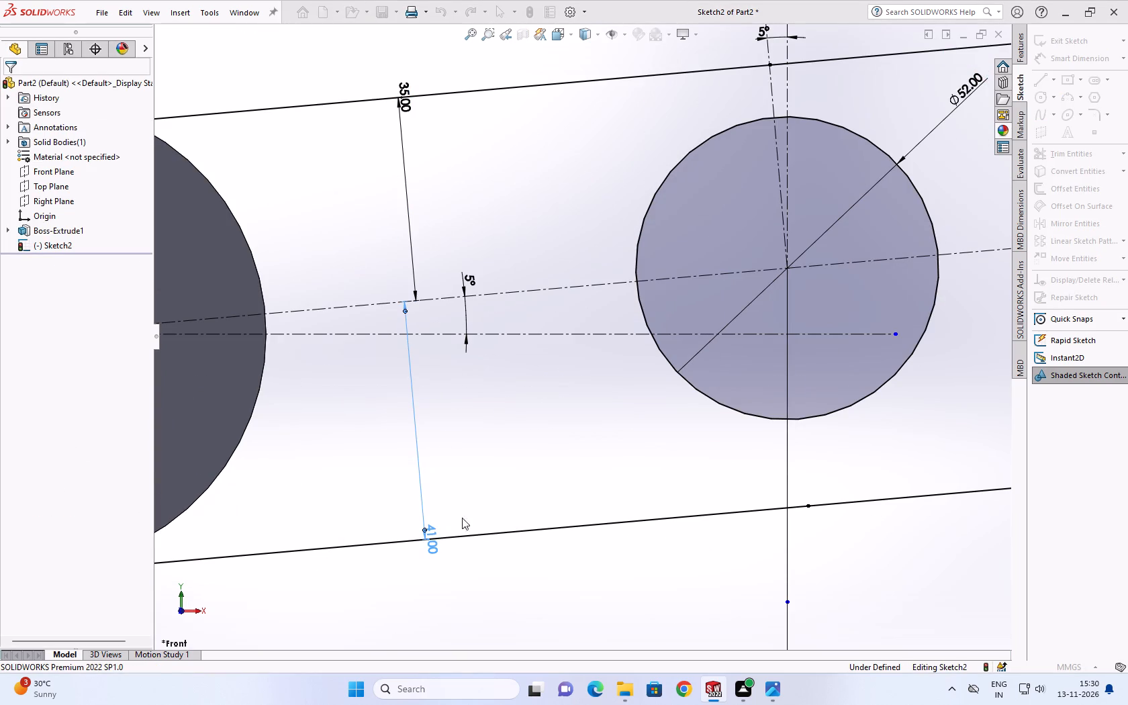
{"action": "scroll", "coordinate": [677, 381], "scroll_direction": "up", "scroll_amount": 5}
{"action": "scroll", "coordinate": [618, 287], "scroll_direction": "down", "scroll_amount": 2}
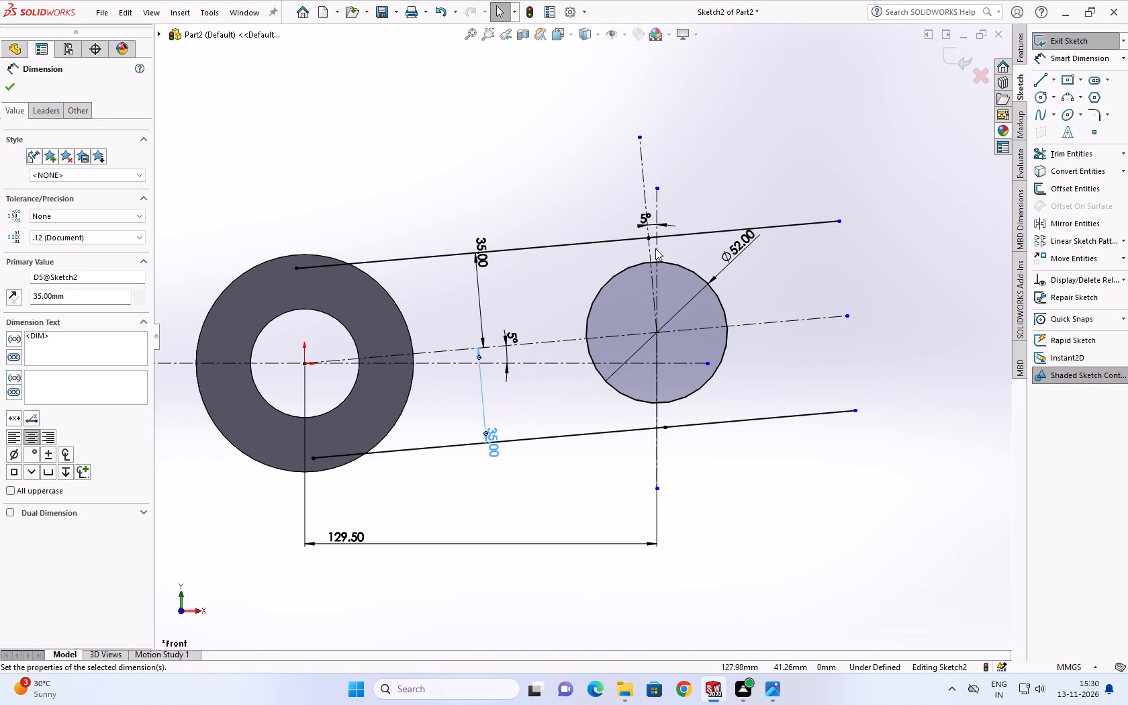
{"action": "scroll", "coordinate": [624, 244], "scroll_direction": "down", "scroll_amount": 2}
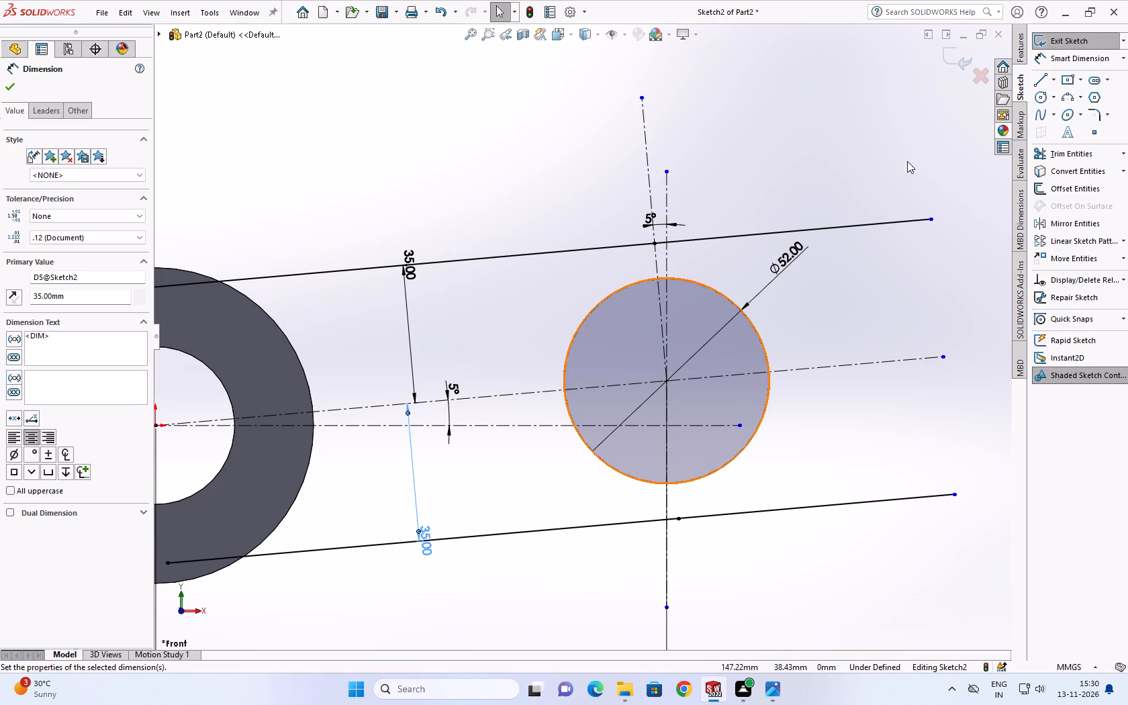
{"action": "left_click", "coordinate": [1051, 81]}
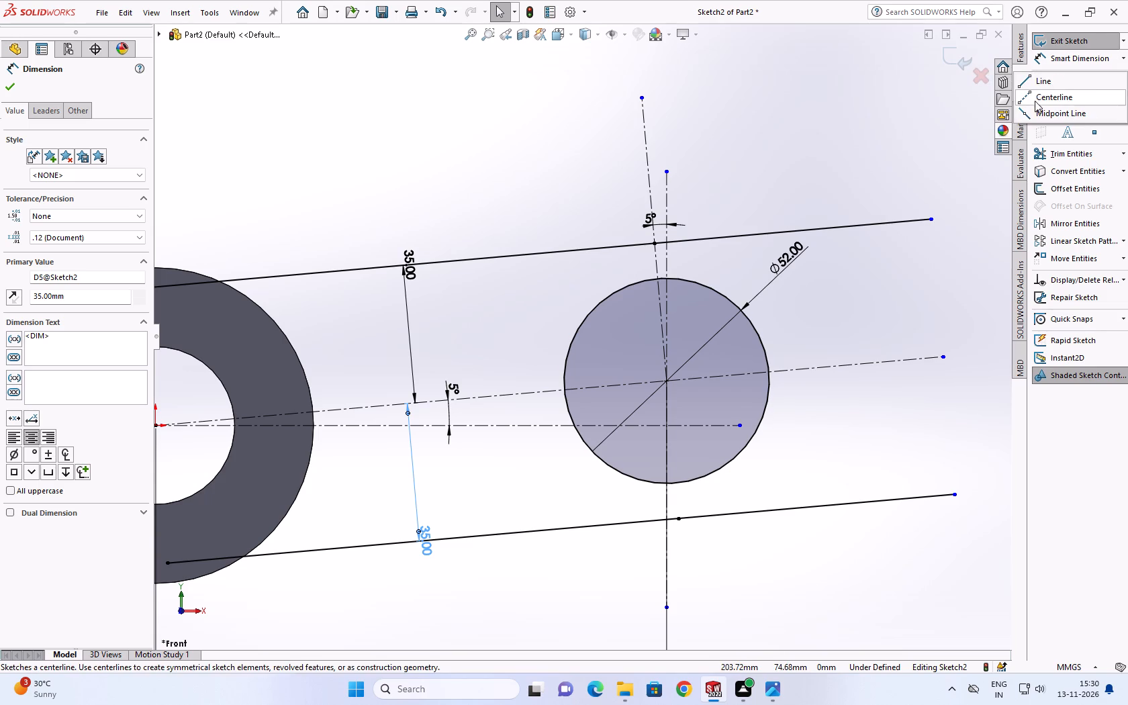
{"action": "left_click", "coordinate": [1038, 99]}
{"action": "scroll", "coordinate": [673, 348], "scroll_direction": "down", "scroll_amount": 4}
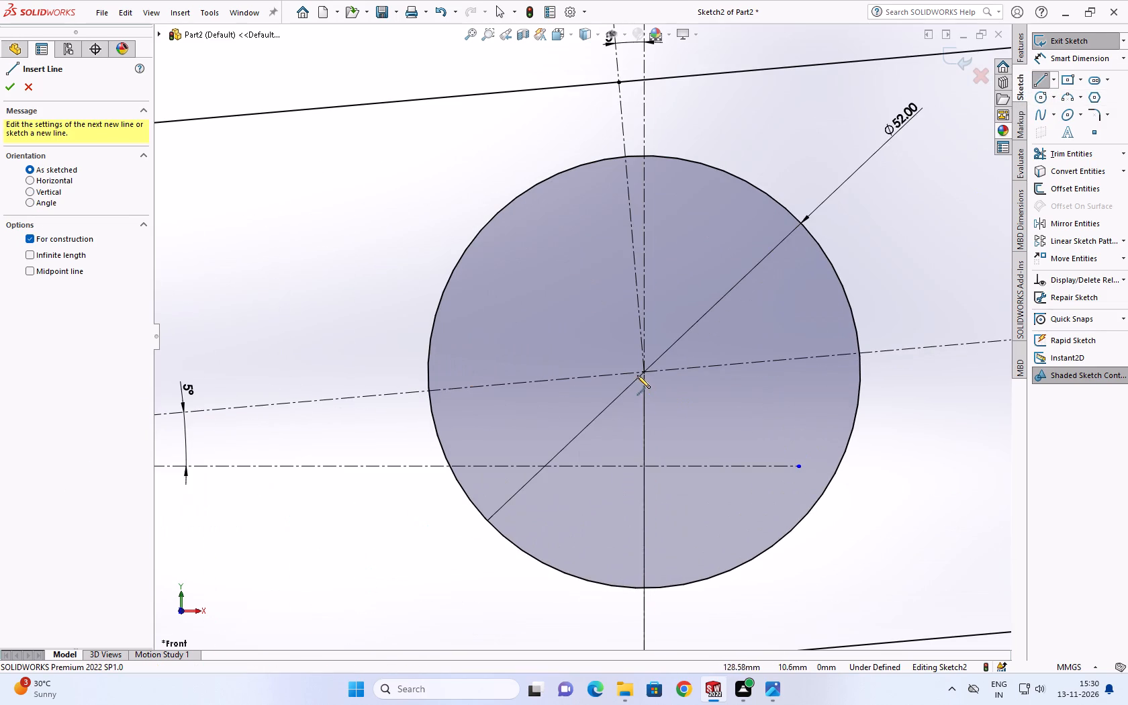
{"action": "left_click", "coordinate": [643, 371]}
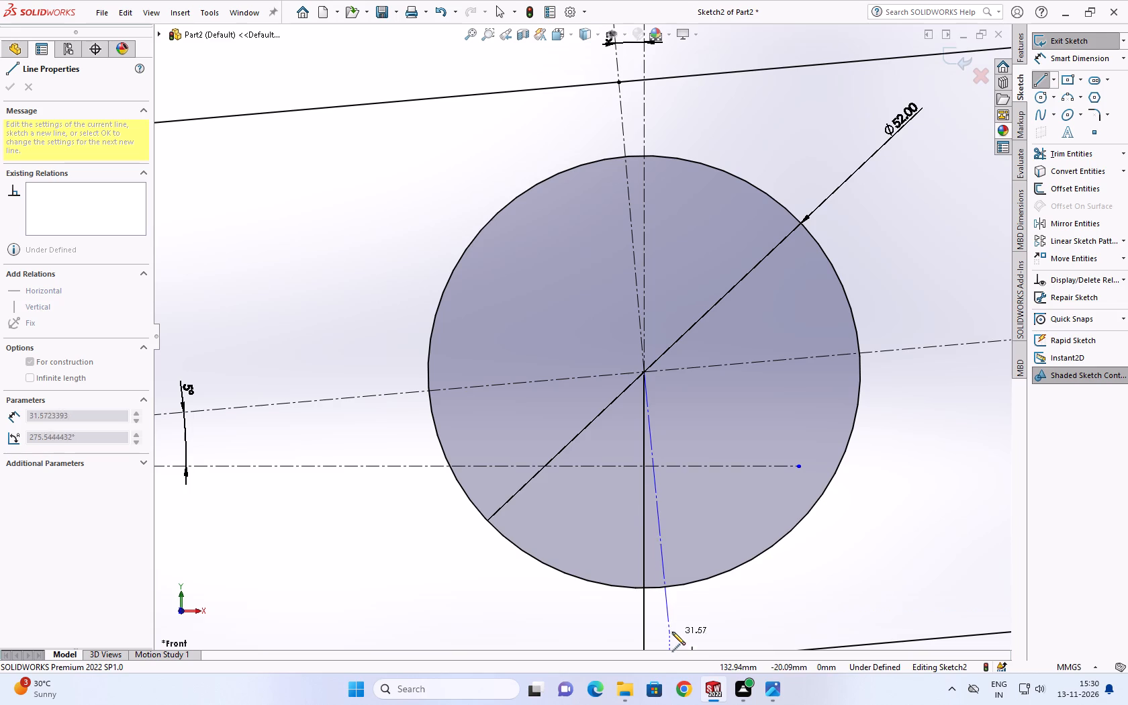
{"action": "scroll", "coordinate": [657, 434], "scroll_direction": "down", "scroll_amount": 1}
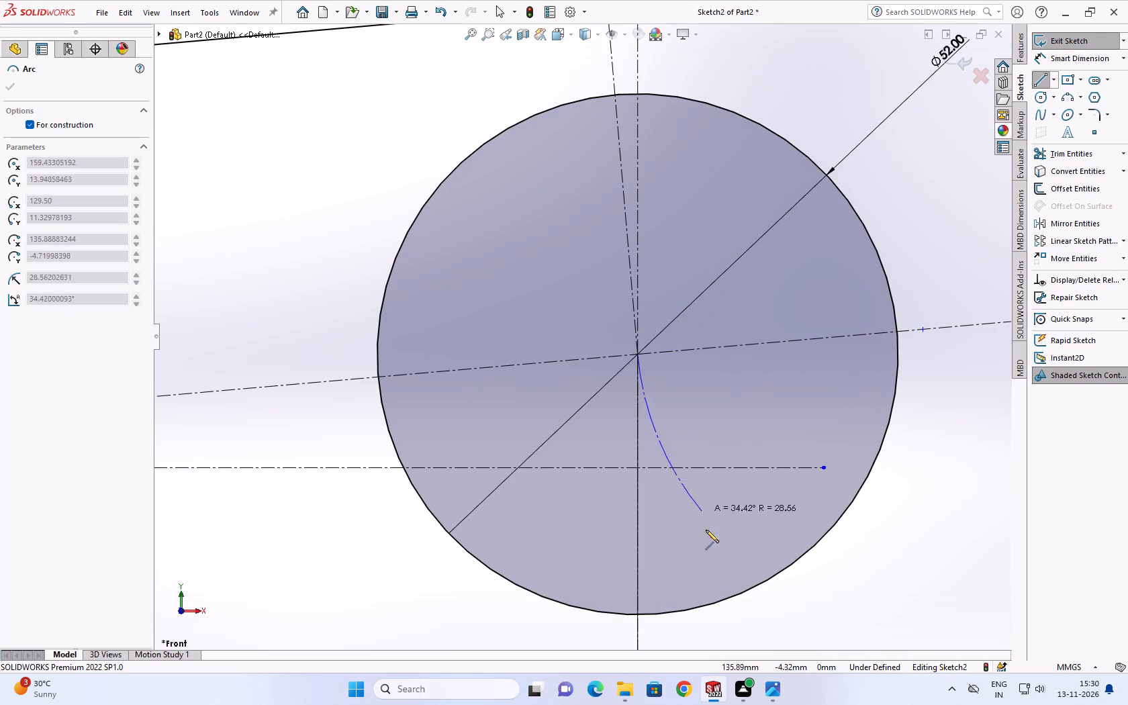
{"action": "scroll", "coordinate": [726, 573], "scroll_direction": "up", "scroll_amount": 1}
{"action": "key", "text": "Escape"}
Sketch a centreline about 64 mm long from the 52 mm circle's centre, extending the near-vertical leaning centreline downward beyond the circle.
{"action": "scroll", "coordinate": [689, 609], "scroll_direction": "up", "scroll_amount": 6}
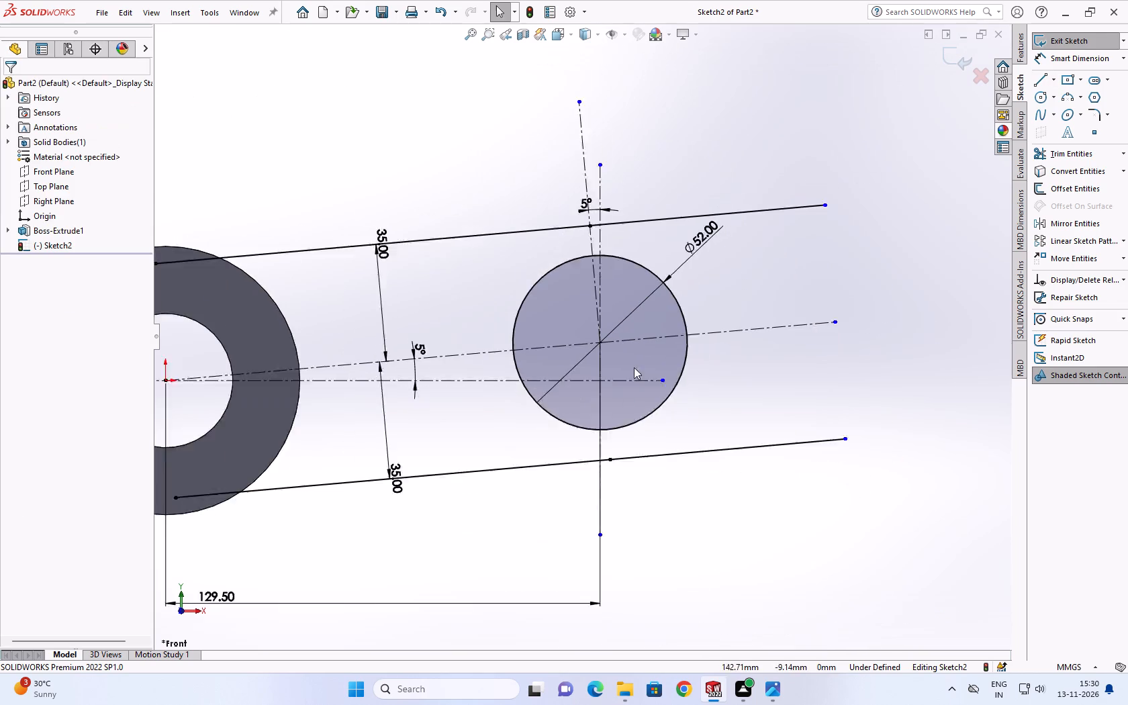
{"action": "scroll", "coordinate": [562, 319], "scroll_direction": "down", "scroll_amount": 2}
{"action": "left_click", "coordinate": [605, 301]}
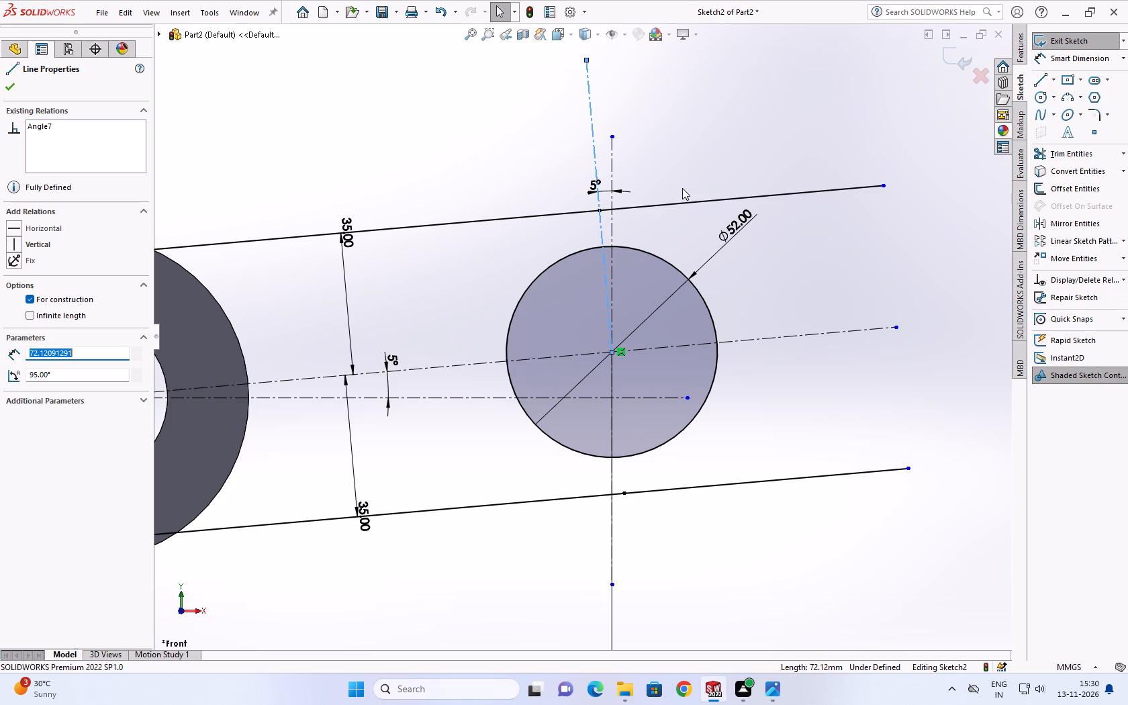
{"action": "left_click", "coordinate": [1050, 81]}
{"action": "left_click", "coordinate": [1044, 97]}
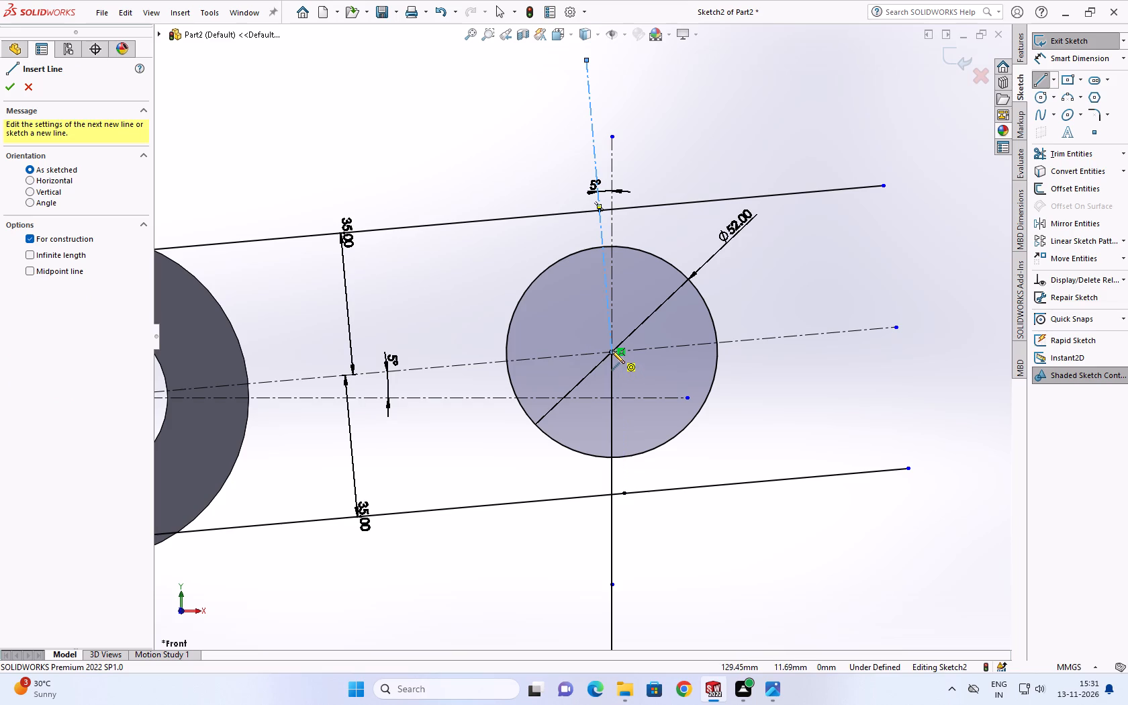
{"action": "left_click", "coordinate": [610, 351]}
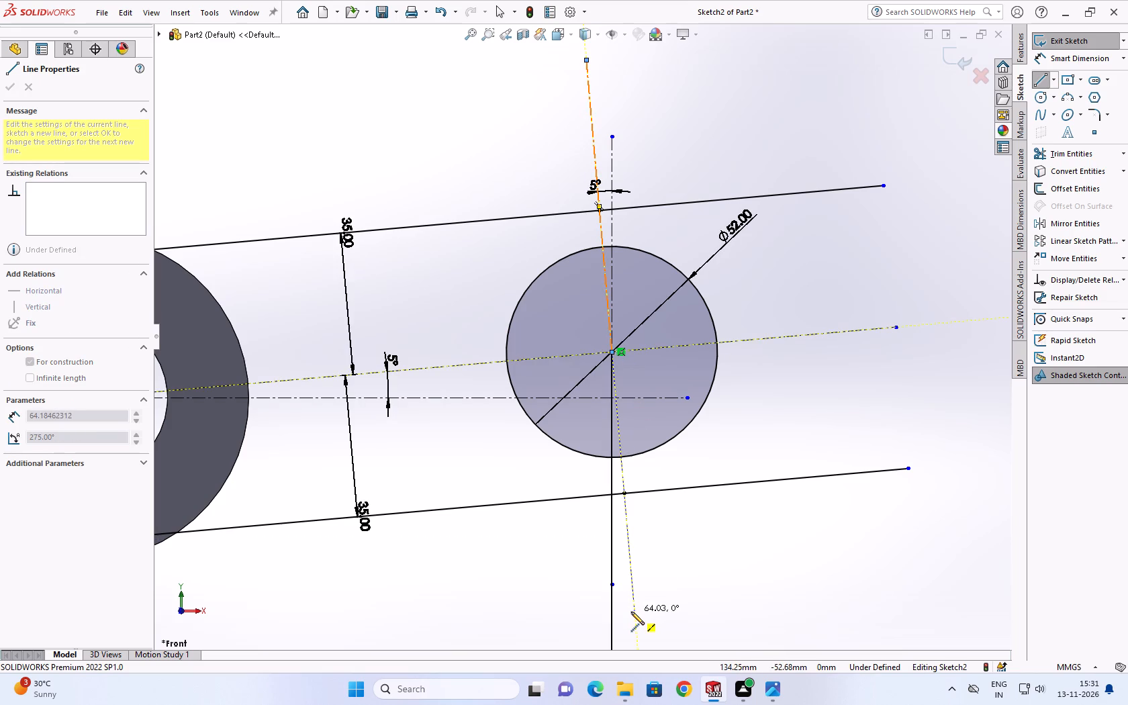
{"action": "scroll", "coordinate": [631, 612], "scroll_direction": "down", "scroll_amount": 2}
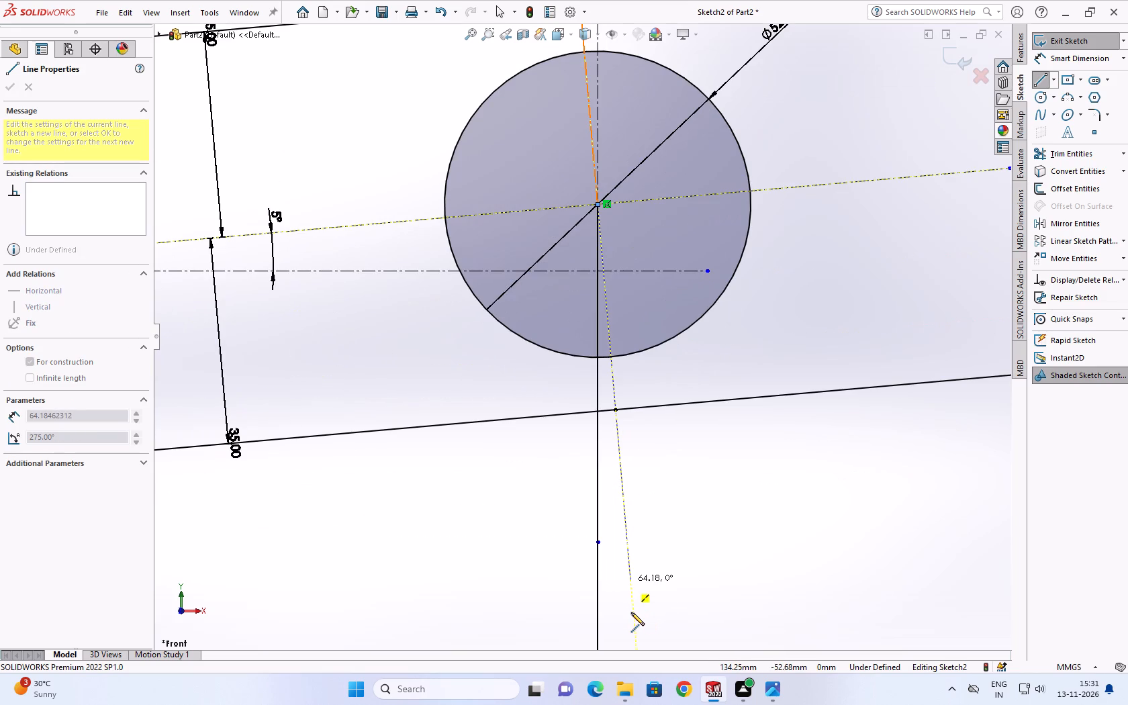
{"action": "left_click", "coordinate": [631, 612]}
{"action": "scroll", "coordinate": [631, 612], "scroll_direction": "down", "scroll_amount": 1}
{"action": "key", "text": "Escape"}
{"action": "scroll", "coordinate": [634, 569], "scroll_direction": "up", "scroll_amount": 3}
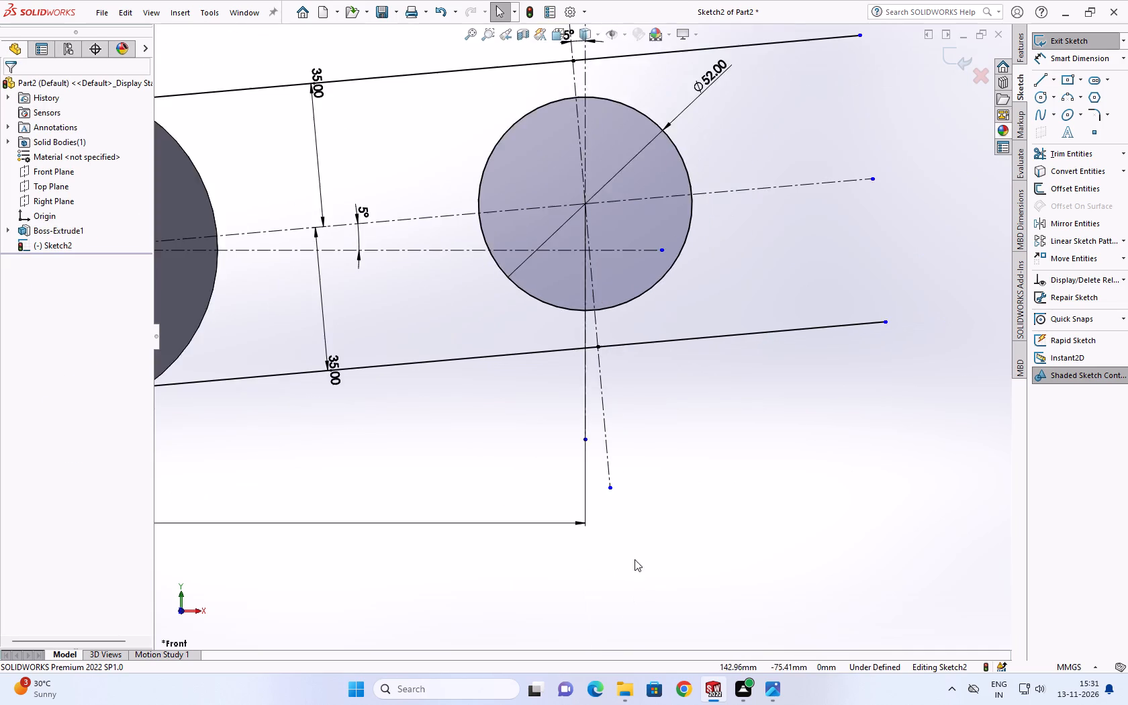
{"action": "scroll", "coordinate": [624, 566], "scroll_direction": "up", "scroll_amount": 3}
Offset both leaning near-vertical centrelines bidirectionally by 35 mm, with dimensions added.
{"action": "scroll", "coordinate": [559, 310], "scroll_direction": "down", "scroll_amount": 4}
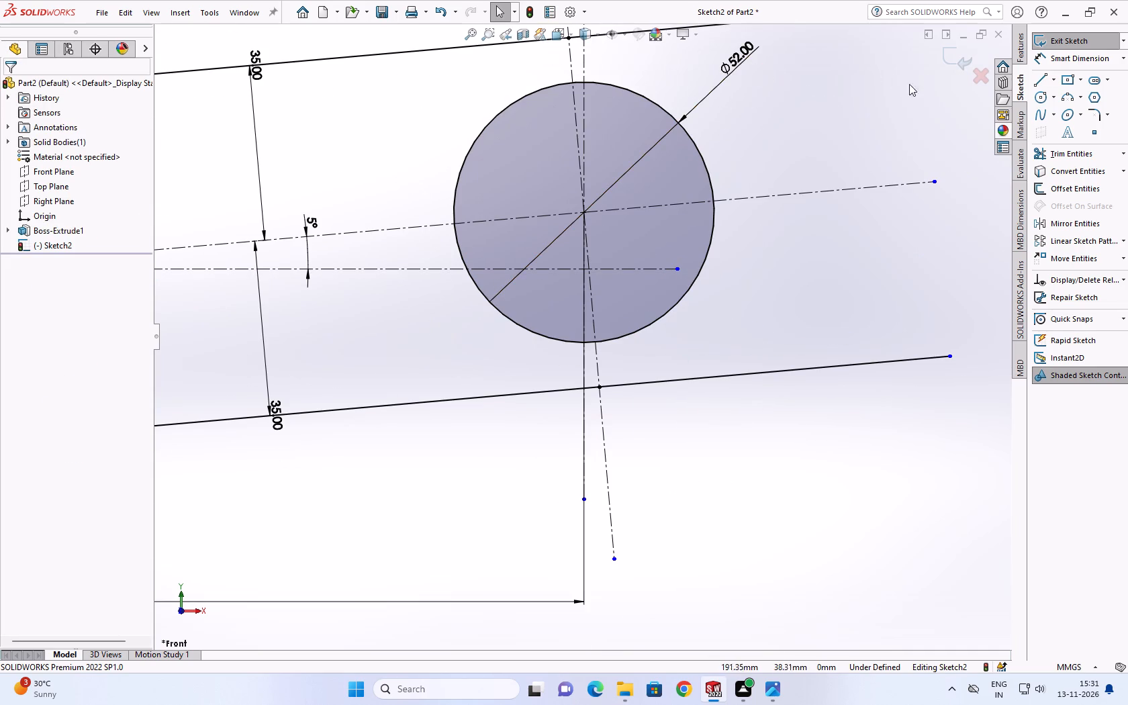
{"action": "left_click", "coordinate": [1066, 193]}
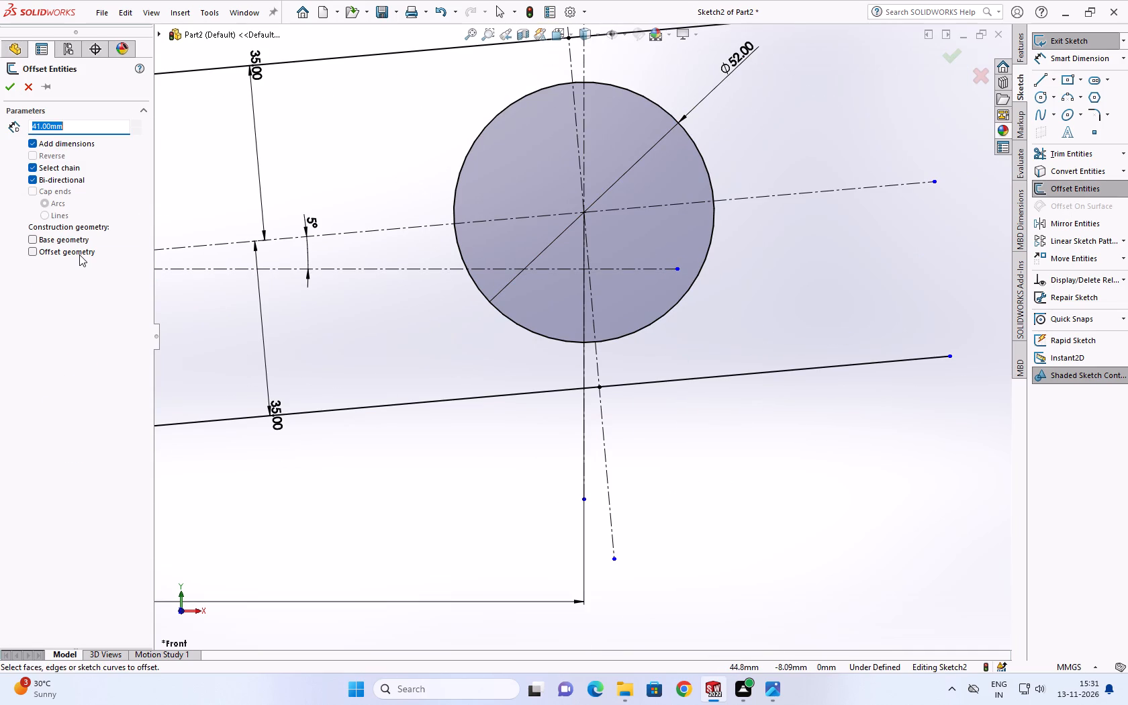
{"action": "type", "text": "35"}
{"action": "key", "text": "Return"}
{"action": "left_click", "coordinate": [574, 68]}
{"action": "left_click", "coordinate": [600, 366]}
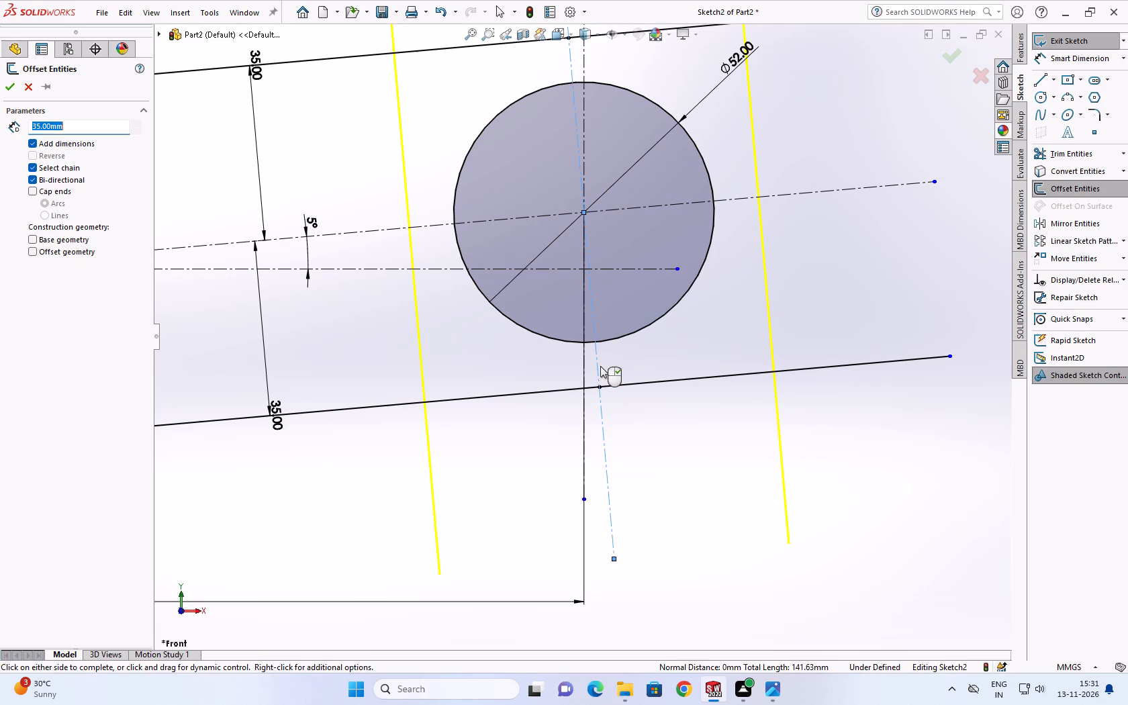
{"action": "left_click", "coordinate": [5, 85]}
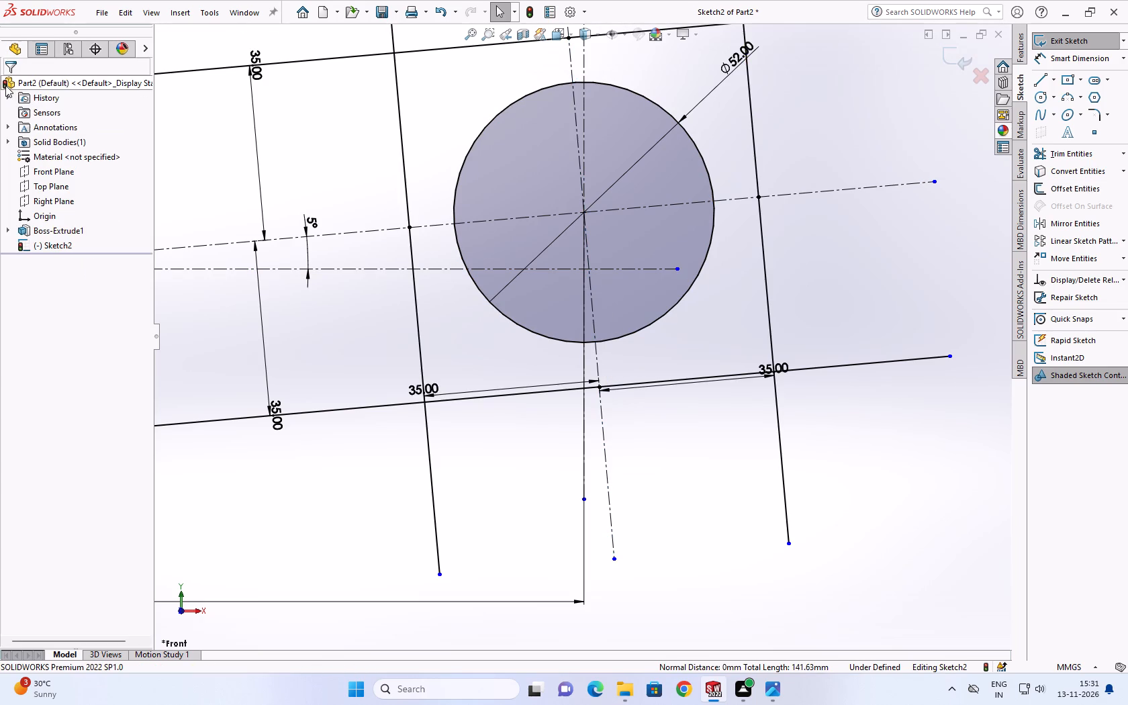
Trim the overhanging ends of the four offset lines to leave a closed tilted square around the 52 mm circle.
{"action": "scroll", "coordinate": [669, 130], "scroll_direction": "up", "scroll_amount": 1}
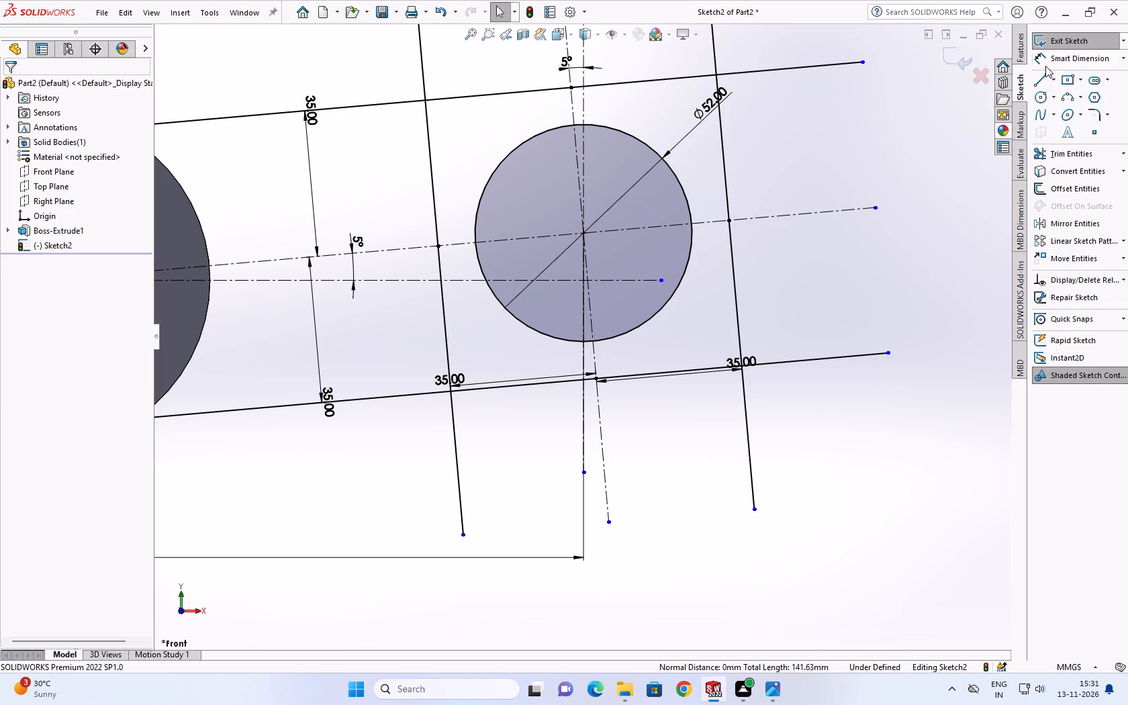
{"action": "left_click", "coordinate": [1049, 154]}
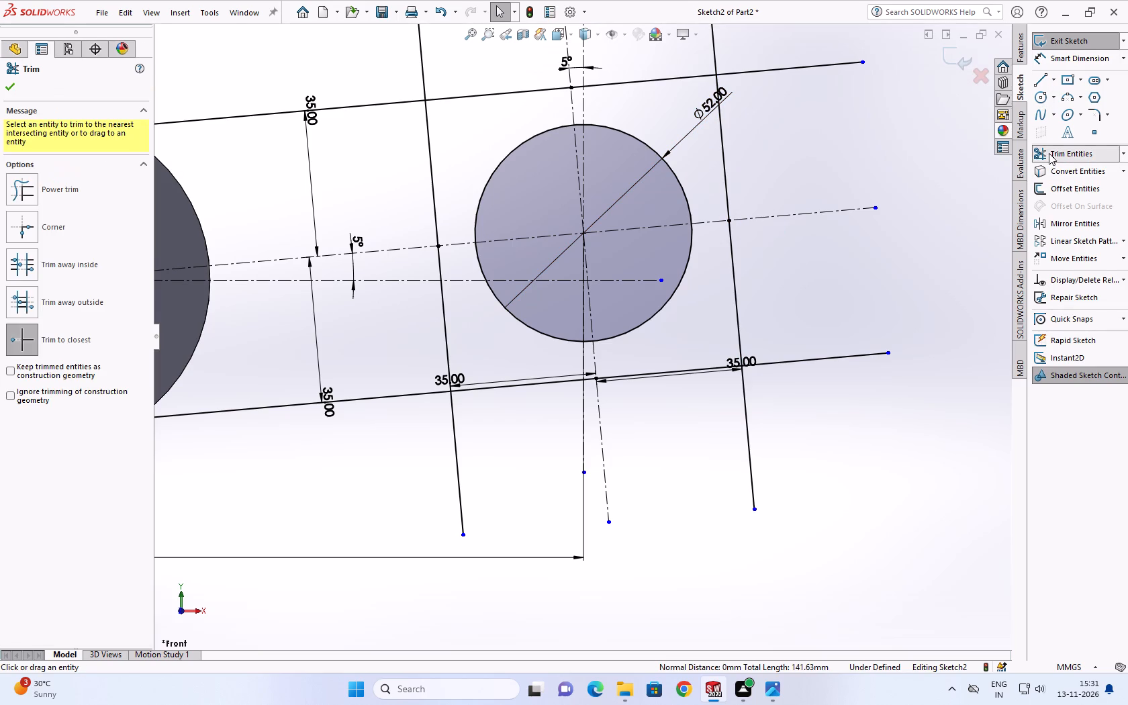
{"action": "left_click", "coordinate": [749, 442]}
{"action": "left_click", "coordinate": [777, 363]}
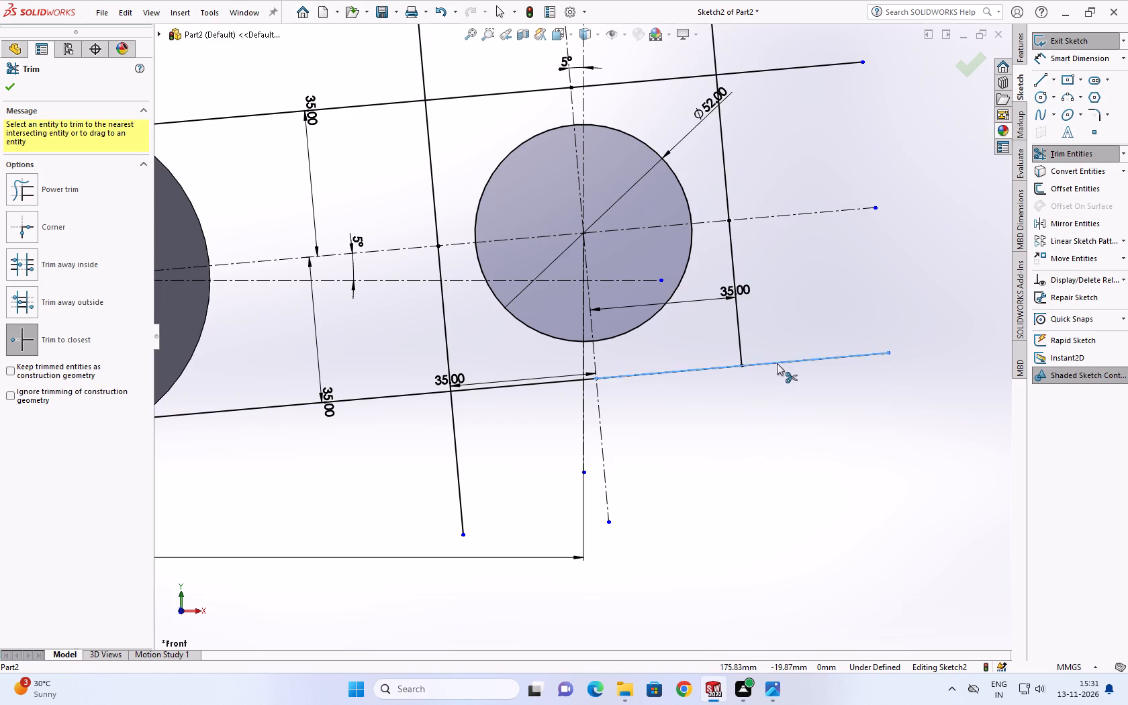
{"action": "left_click", "coordinate": [784, 64]}
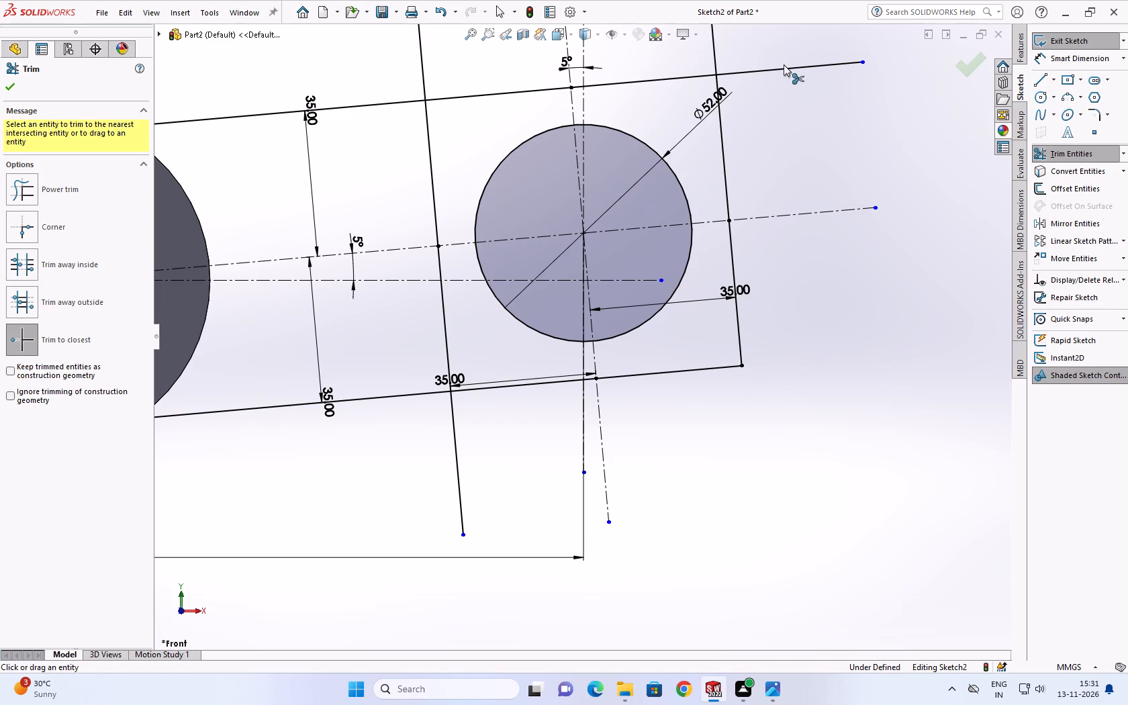
{"action": "left_click", "coordinate": [782, 68]}
{"action": "left_click", "coordinate": [713, 56]}
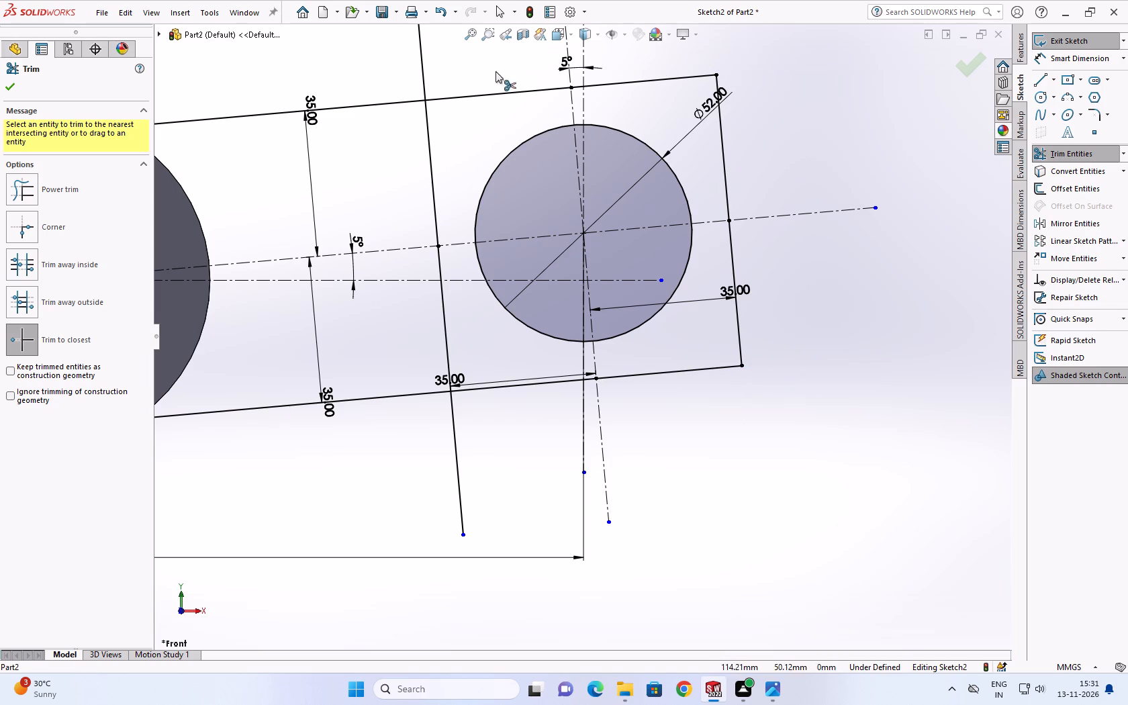
{"action": "left_click", "coordinate": [420, 62]}
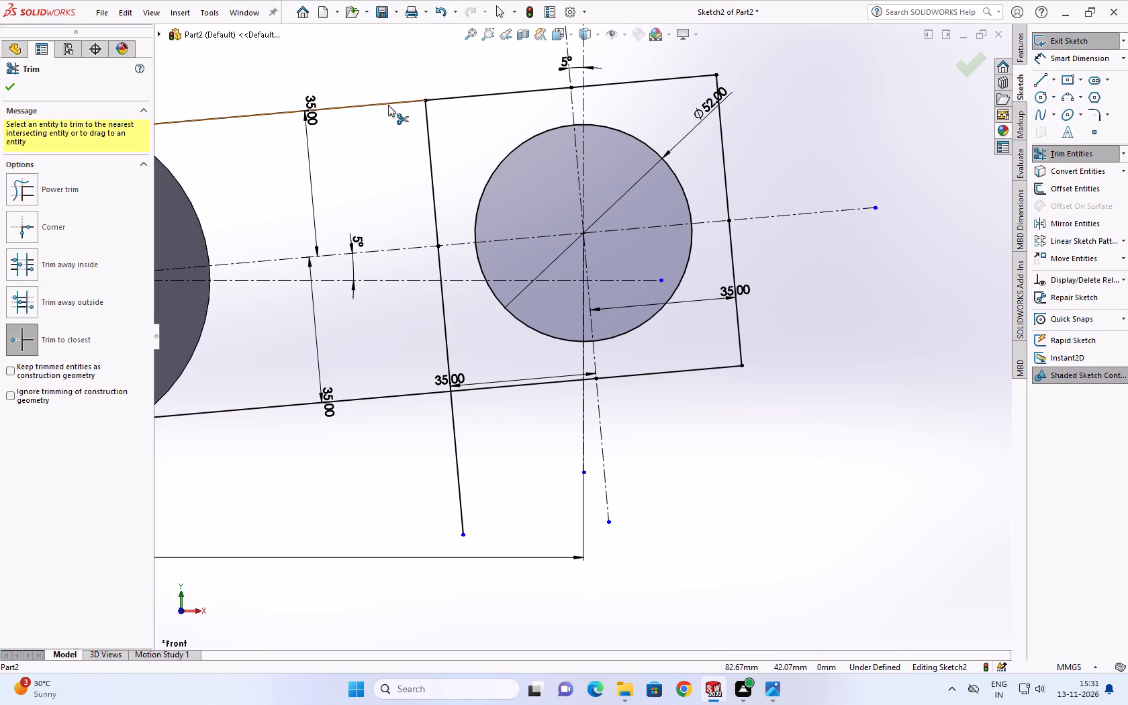
{"action": "left_click", "coordinate": [388, 105]}
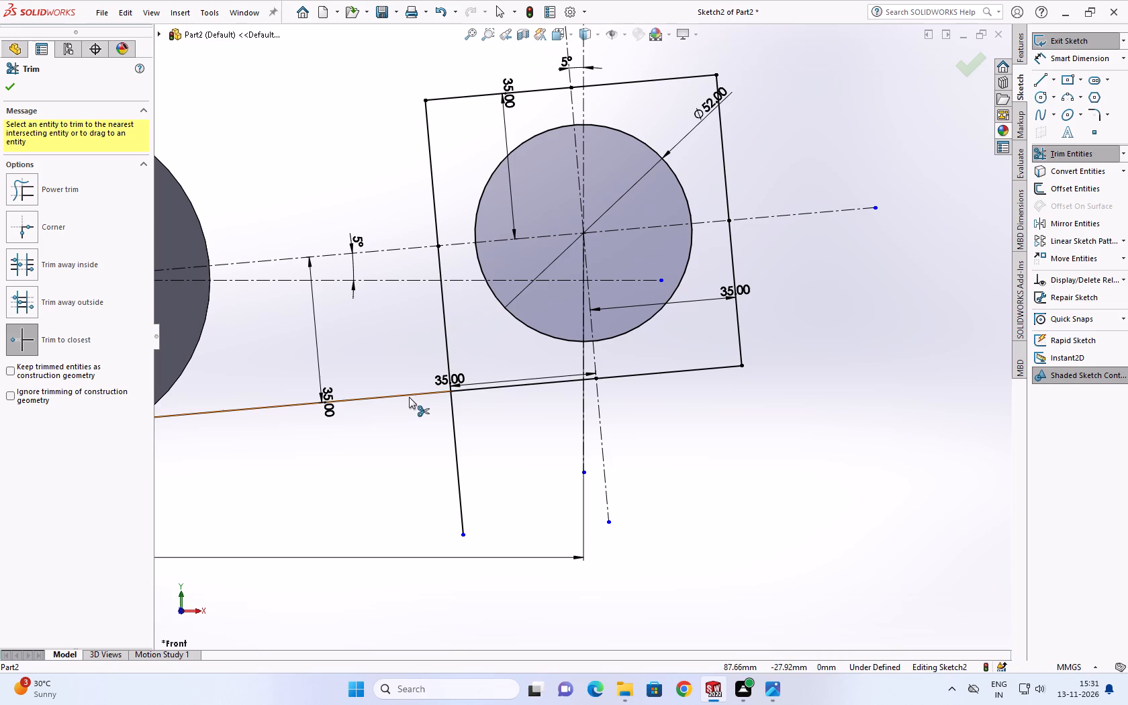
{"action": "left_click", "coordinate": [409, 397]}
{"action": "left_click", "coordinate": [450, 427]}
{"action": "scroll", "coordinate": [365, 416], "scroll_direction": "up", "scroll_amount": 4}
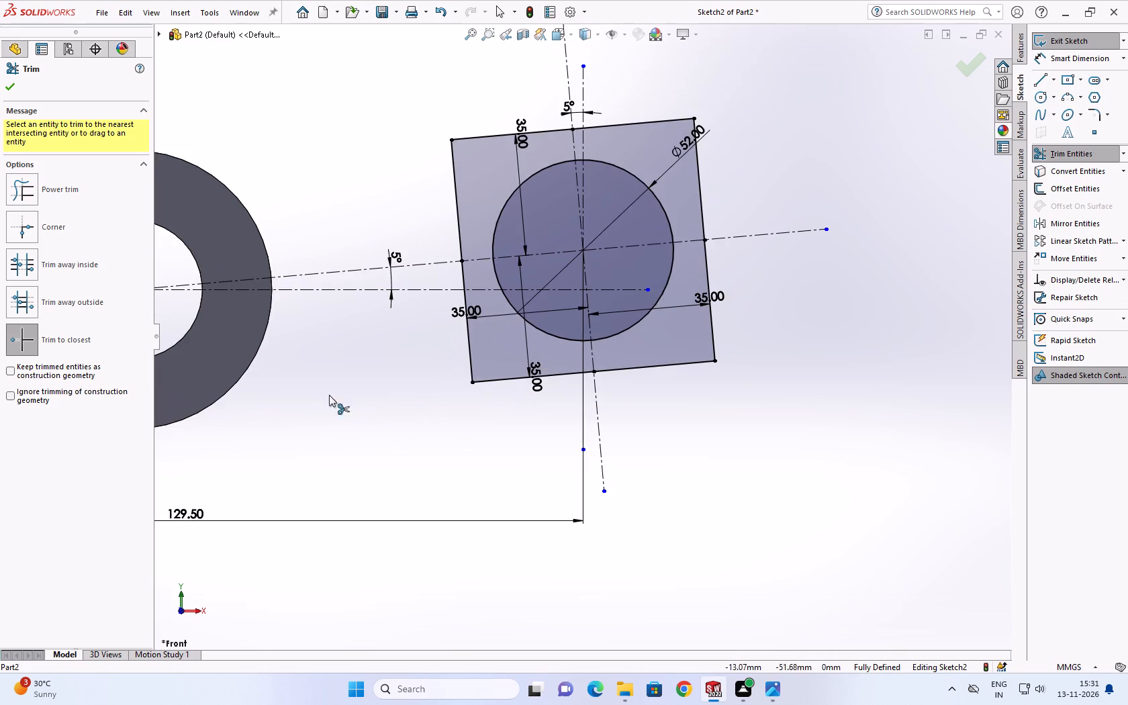
{"action": "scroll", "coordinate": [241, 363], "scroll_direction": "up", "scroll_amount": 4}
{"action": "scroll", "coordinate": [334, 338], "scroll_direction": "up", "scroll_amount": 2}
{"action": "scroll", "coordinate": [457, 371], "scroll_direction": "down", "scroll_amount": 8}
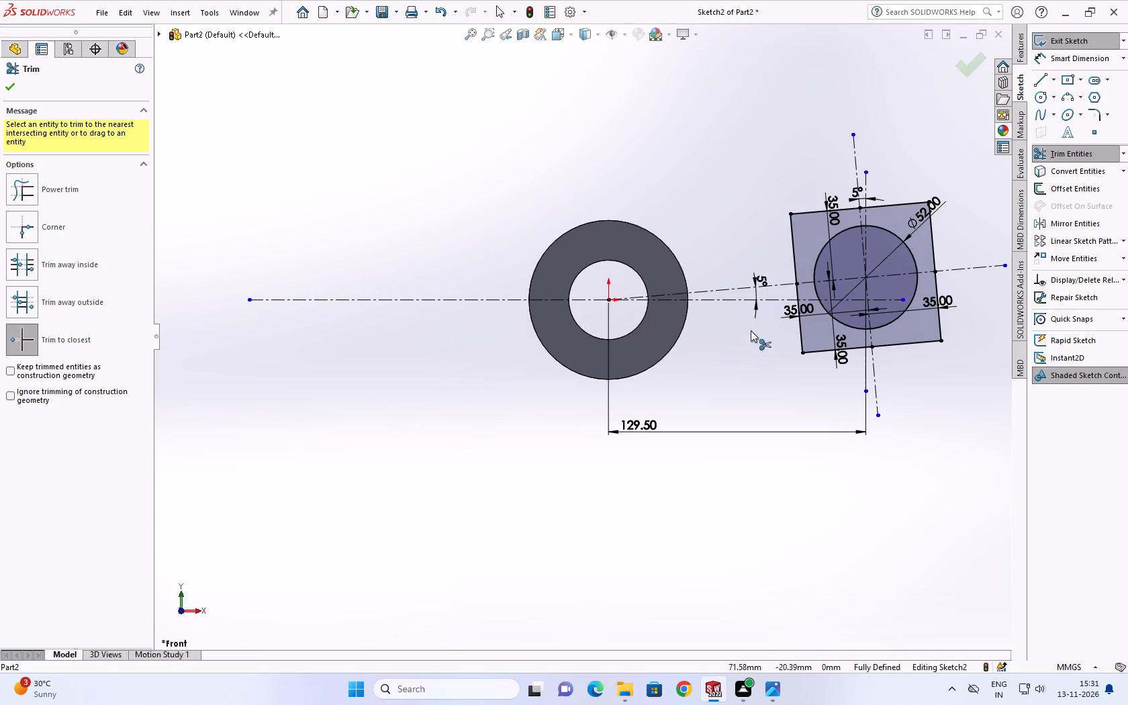
{"action": "left_click", "coordinate": [9, 82]}
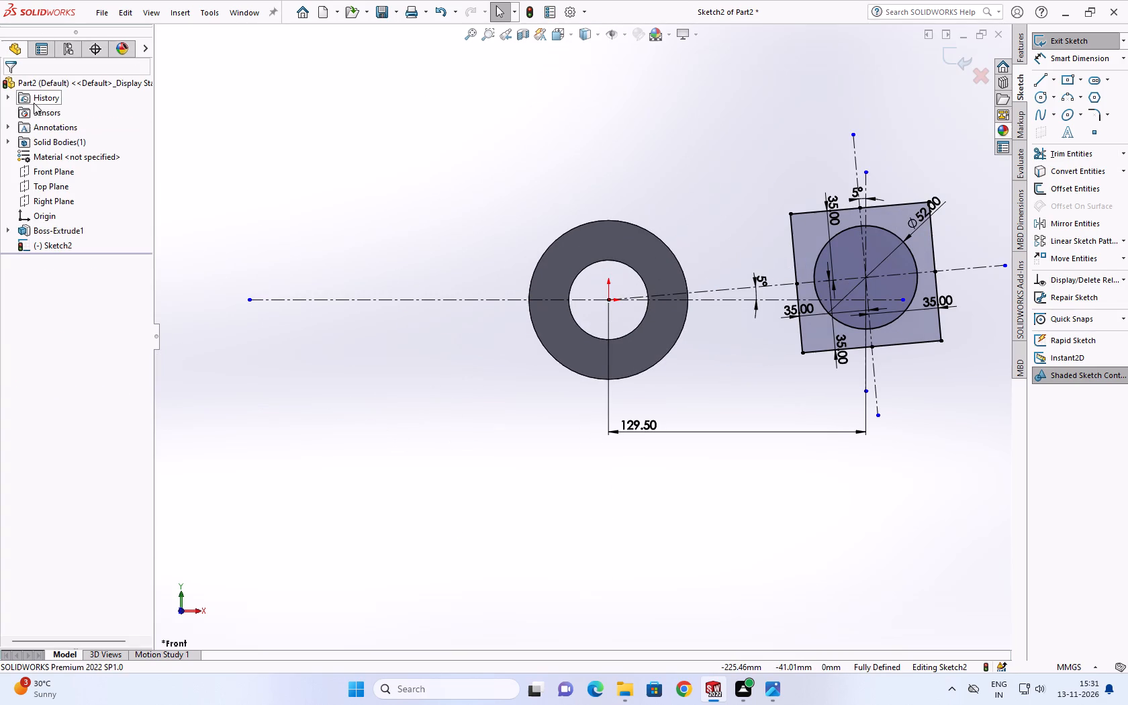
Switch to the reference drawing in Photos and examine the square boss dimensions in the front view and section B-B.
{"action": "left_click", "coordinate": [776, 690]}
{"action": "scroll", "coordinate": [525, 390], "scroll_direction": "up", "scroll_amount": 3}
{"action": "scroll", "coordinate": [508, 381], "scroll_direction": "down", "scroll_amount": 4}
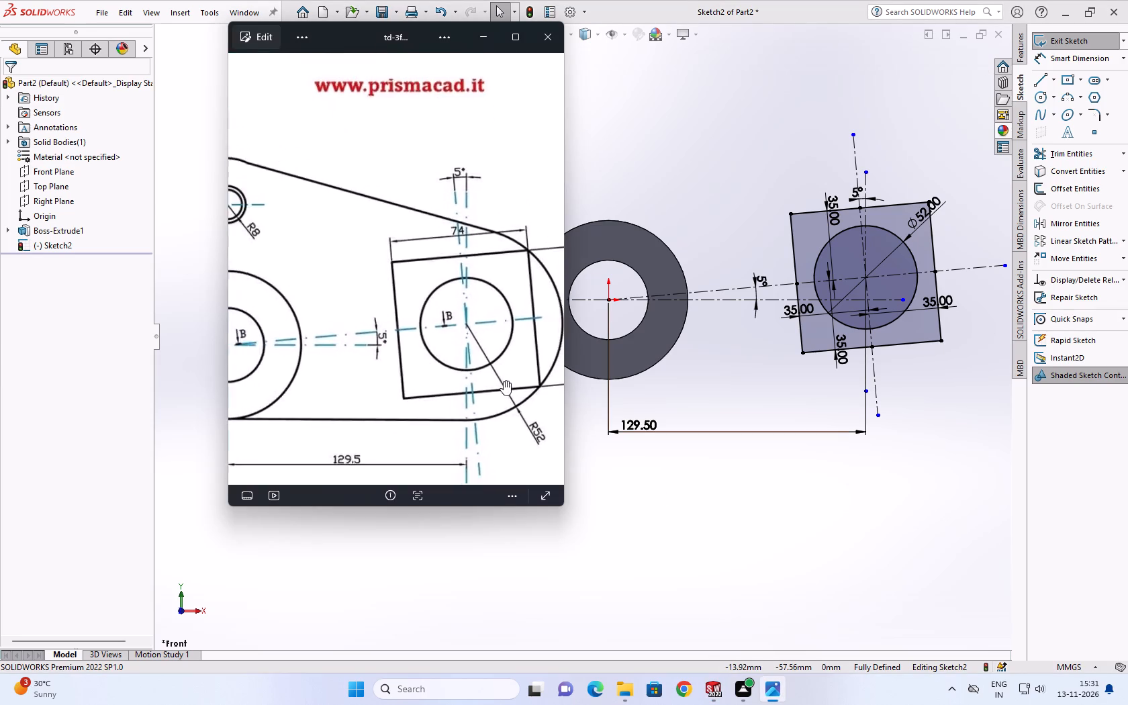
{"action": "scroll", "coordinate": [504, 381], "scroll_direction": "down", "scroll_amount": 6}
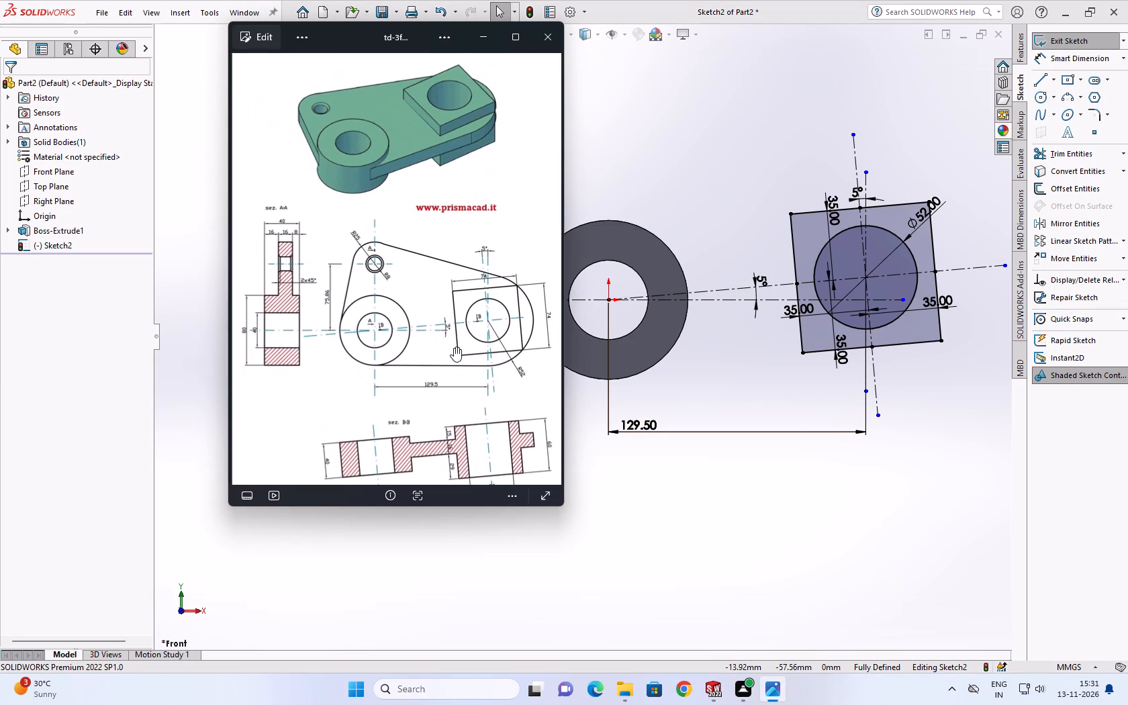
{"action": "scroll", "coordinate": [310, 369], "scroll_direction": "down", "scroll_amount": 2}
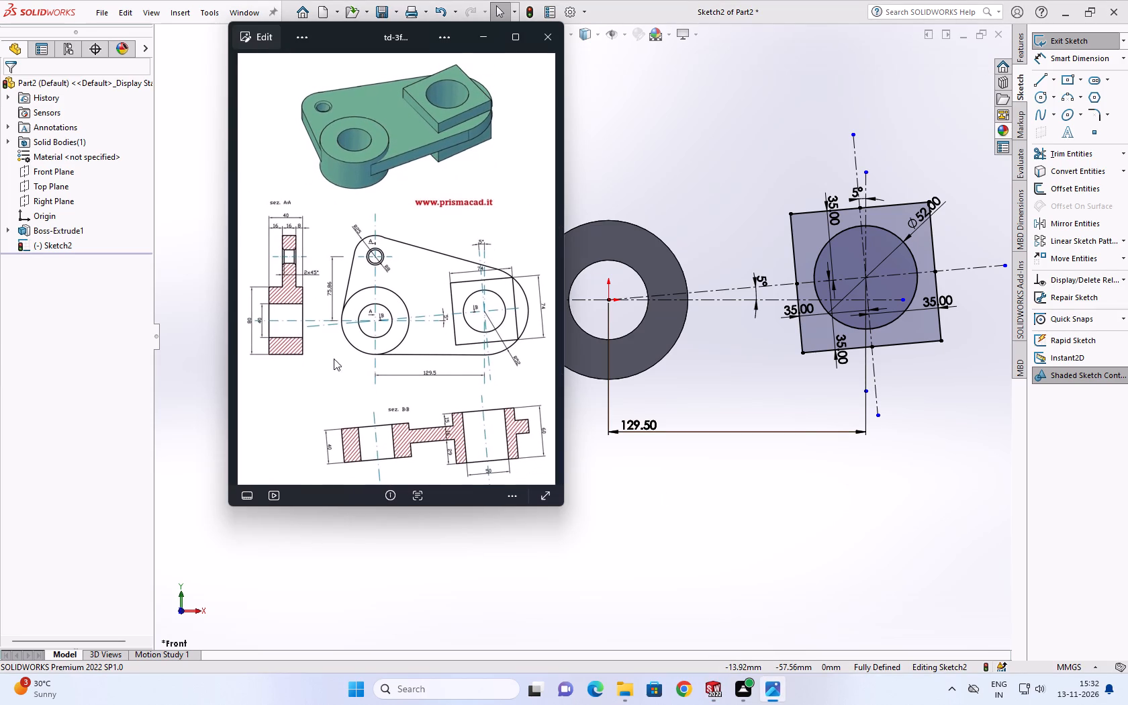
{"action": "scroll", "coordinate": [281, 338], "scroll_direction": "down", "scroll_amount": 2}
{"action": "scroll", "coordinate": [446, 367], "scroll_direction": "up", "scroll_amount": 3}
{"action": "scroll", "coordinate": [512, 430], "scroll_direction": "down", "scroll_amount": 5}
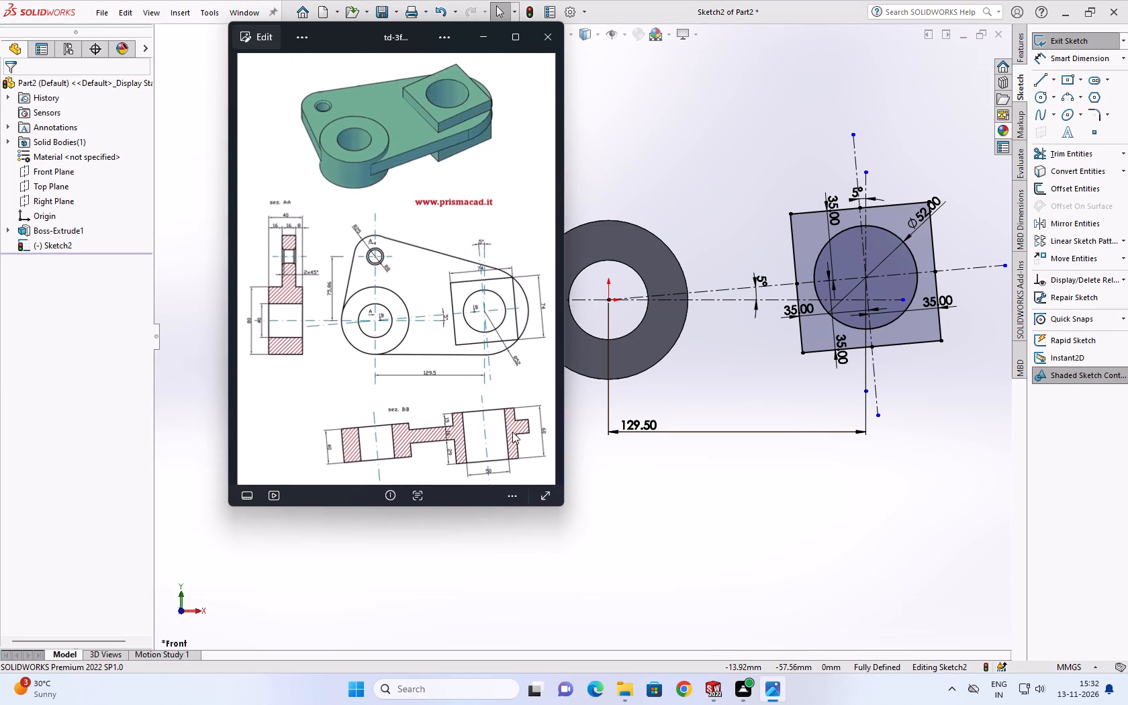
{"action": "scroll", "coordinate": [510, 447], "scroll_direction": "up", "scroll_amount": 1}
{"action": "scroll", "coordinate": [509, 447], "scroll_direction": "down", "scroll_amount": 2}
{"action": "scroll", "coordinate": [507, 450], "scroll_direction": "up", "scroll_amount": 7}
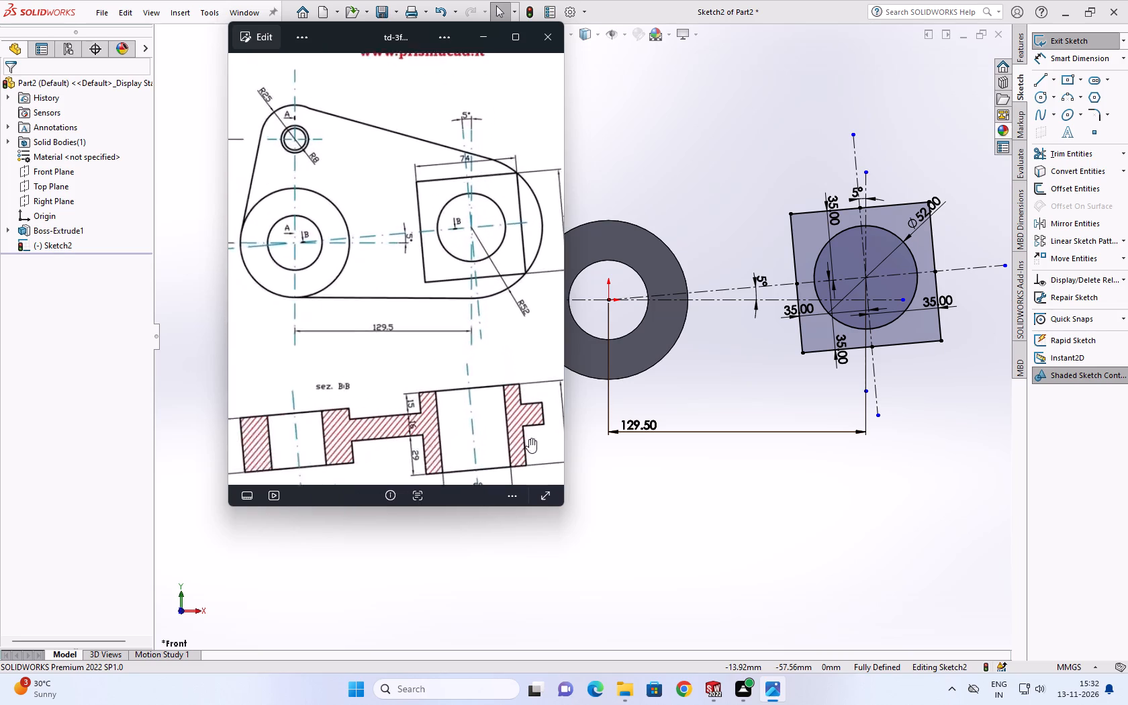
{"action": "scroll", "coordinate": [529, 438], "scroll_direction": "up", "scroll_amount": 5}
{"action": "scroll", "coordinate": [514, 428], "scroll_direction": "down", "scroll_amount": 2}
{"action": "scroll", "coordinate": [417, 389], "scroll_direction": "down", "scroll_amount": 5}
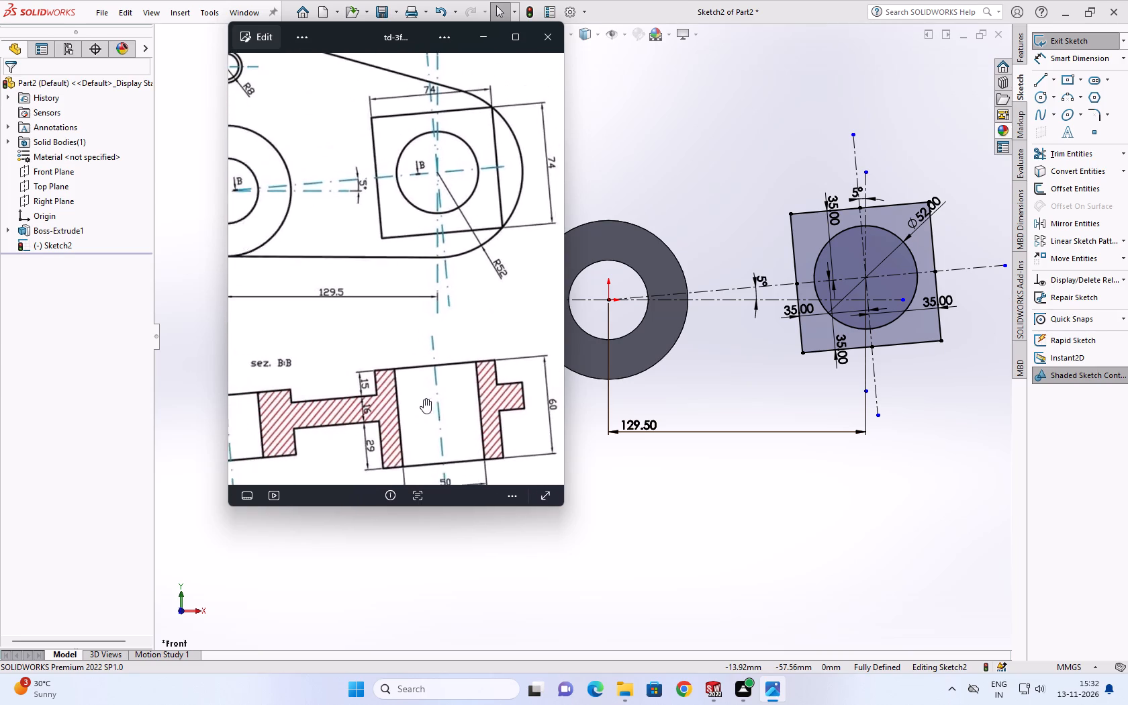
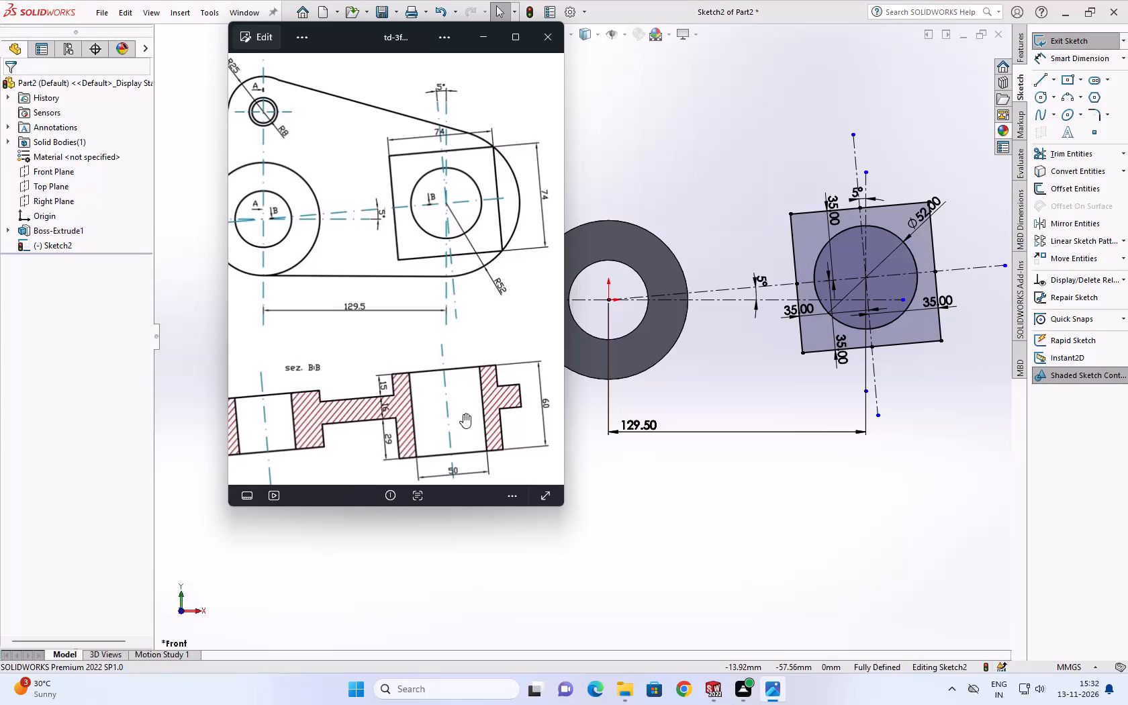
Examine the square boss and its hole diameter in the drawing's front view and section B-B.
{"action": "scroll", "coordinate": [735, 260], "scroll_direction": "down", "scroll_amount": 1}
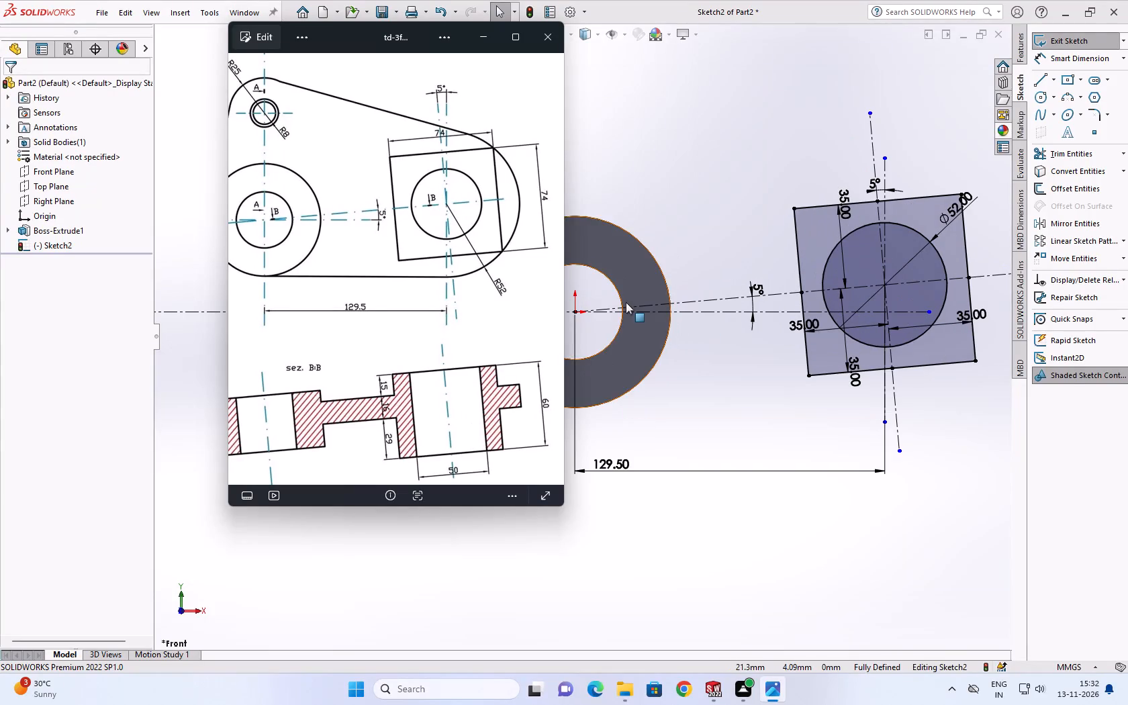
{"action": "scroll", "coordinate": [626, 302], "scroll_direction": "up", "scroll_amount": 1}
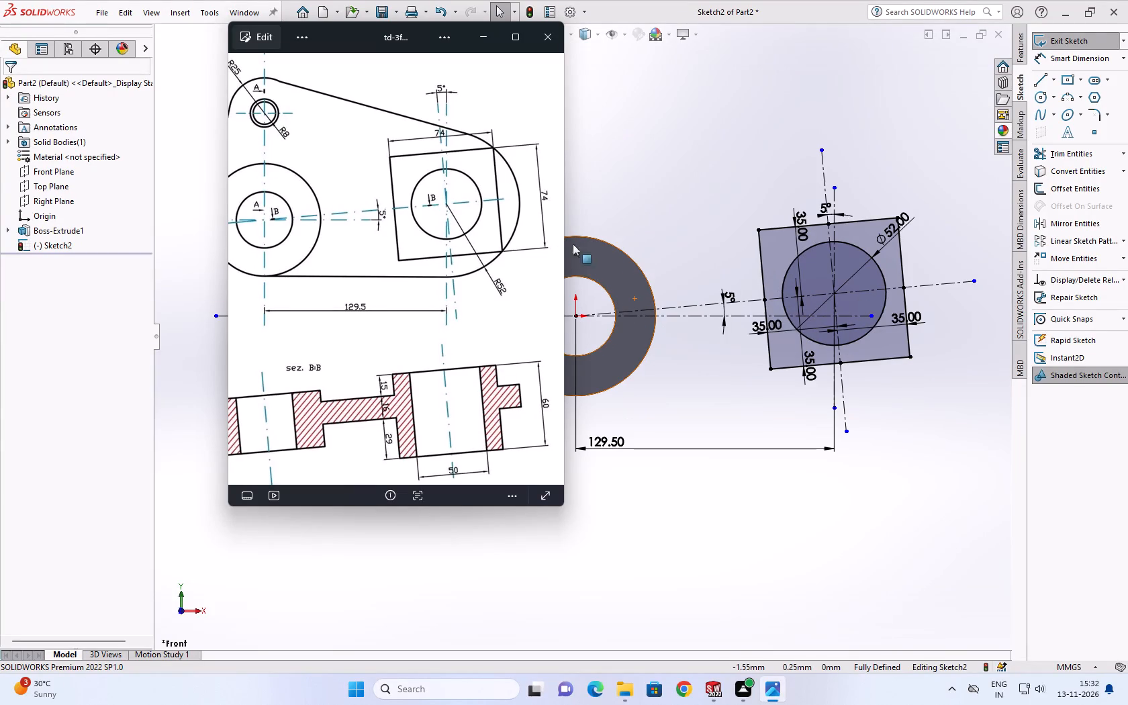
{"action": "scroll", "coordinate": [619, 252], "scroll_direction": "up", "scroll_amount": 2}
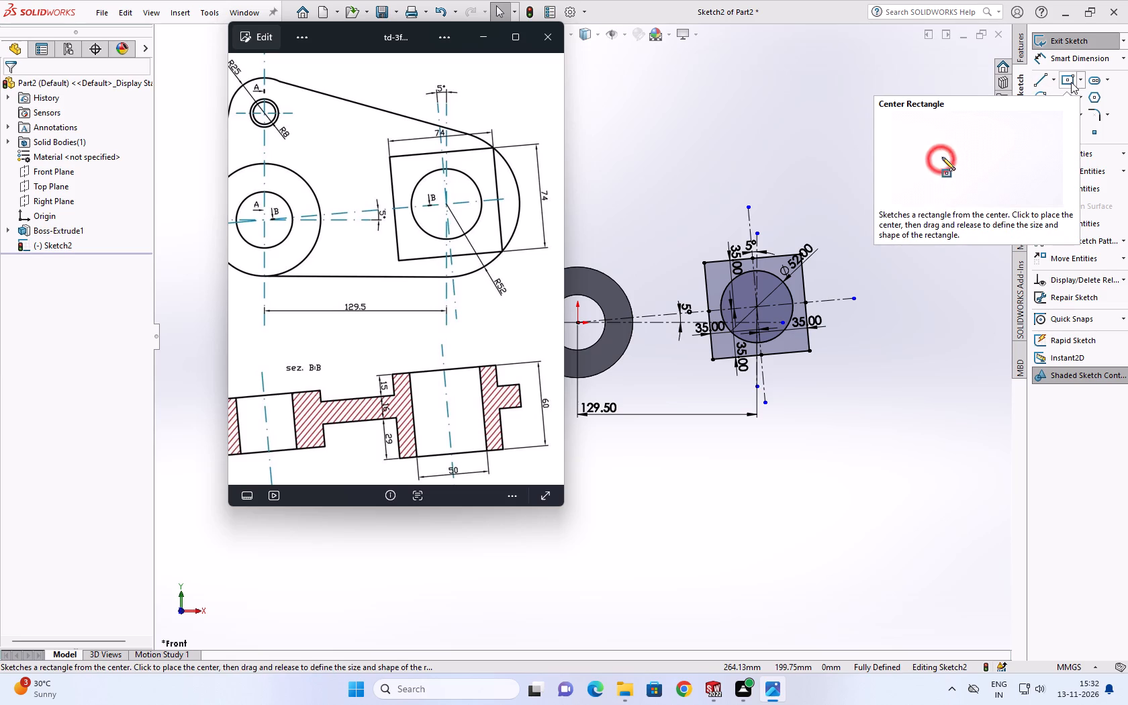
{"action": "scroll", "coordinate": [491, 174], "scroll_direction": "up", "scroll_amount": 1}
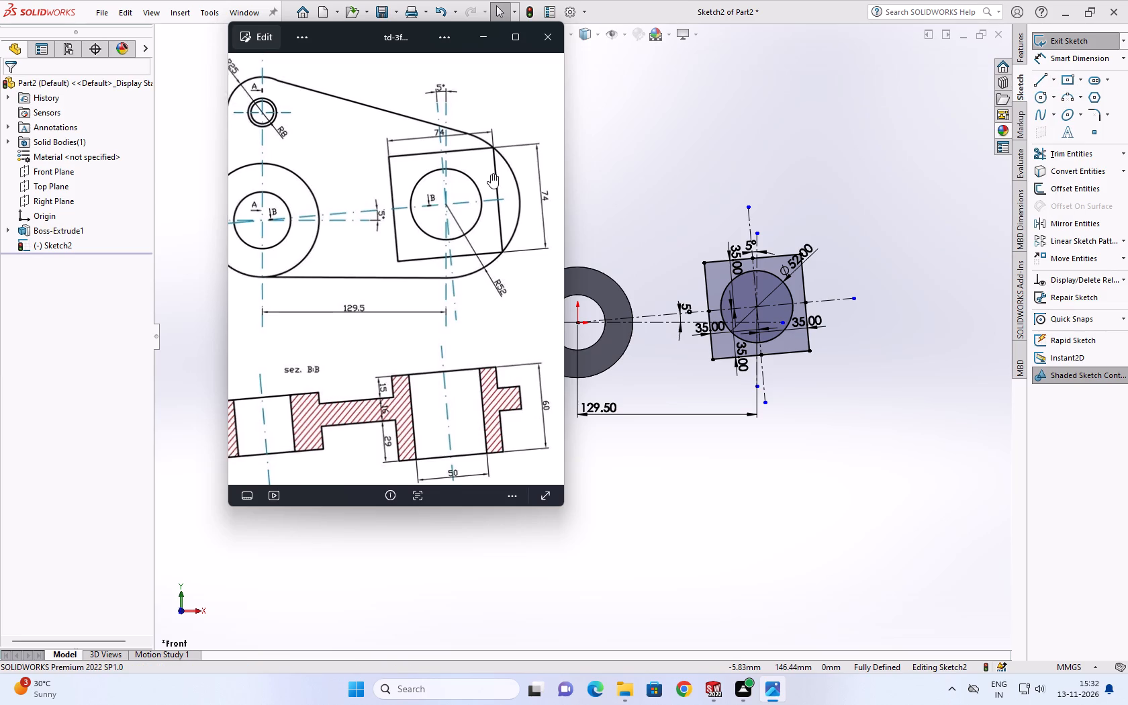
{"action": "scroll", "coordinate": [491, 174], "scroll_direction": "up", "scroll_amount": 1}
{"action": "scroll", "coordinate": [491, 174], "scroll_direction": "down", "scroll_amount": 7}
{"action": "scroll", "coordinate": [508, 362], "scroll_direction": "up", "scroll_amount": 2}
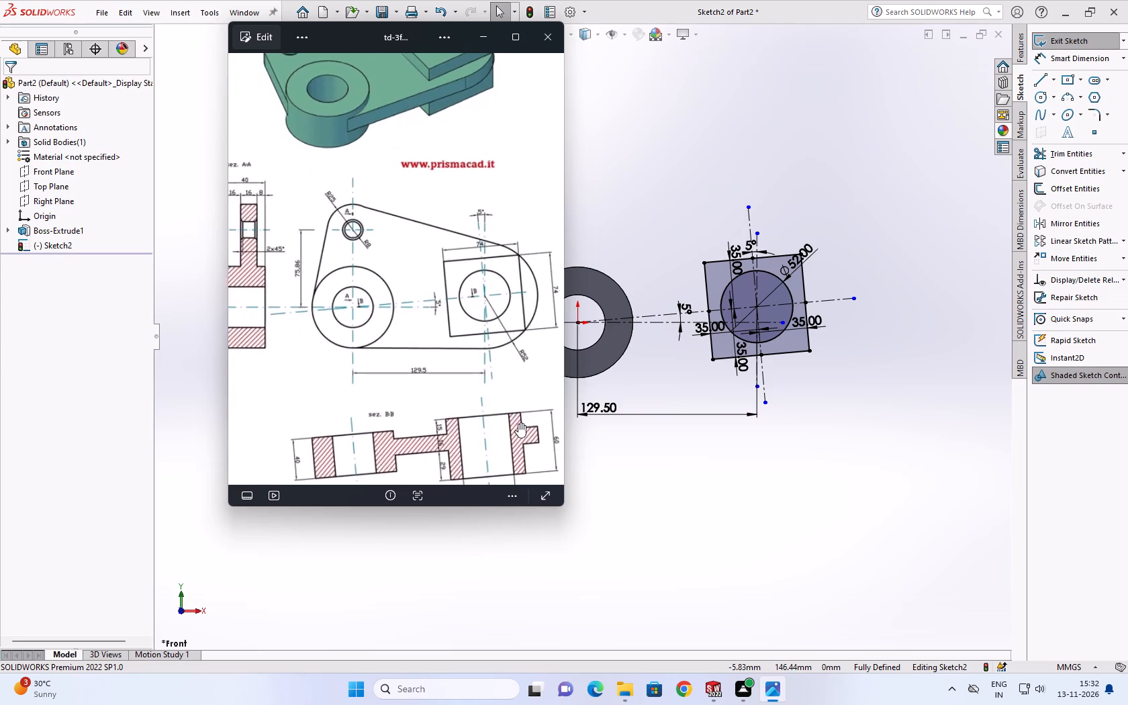
{"action": "scroll", "coordinate": [518, 442], "scroll_direction": "up", "scroll_amount": 2}
{"action": "scroll", "coordinate": [516, 427], "scroll_direction": "down", "scroll_amount": 7}
{"action": "scroll", "coordinate": [498, 455], "scroll_direction": "up", "scroll_amount": 6}
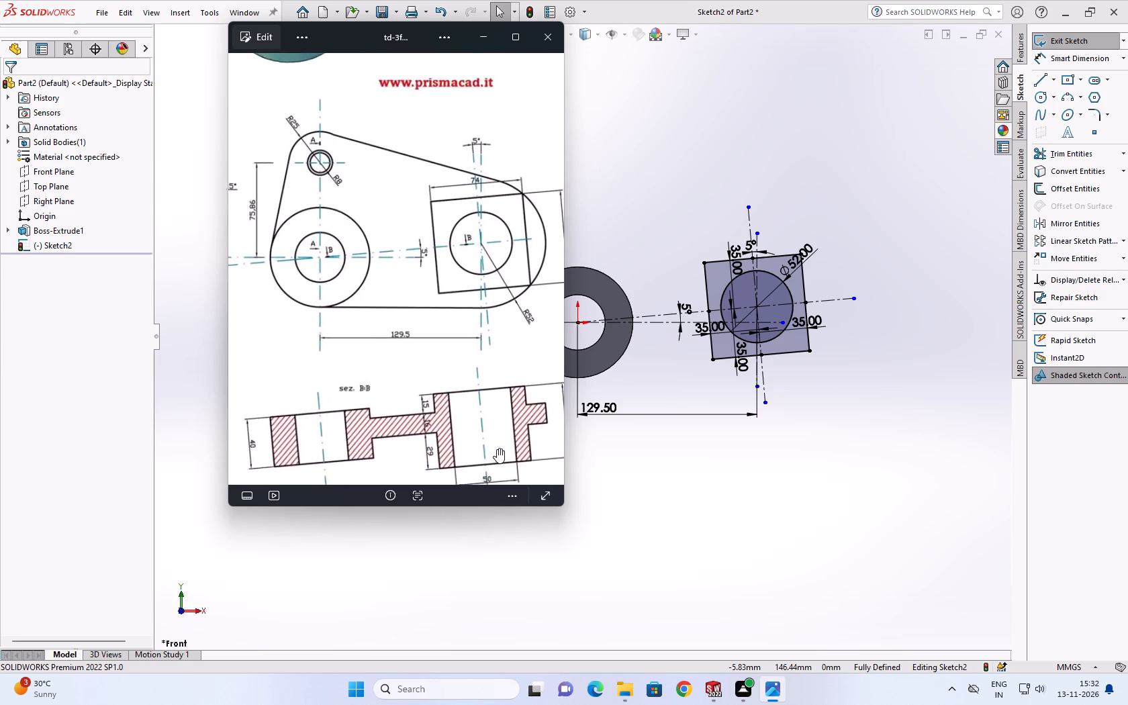
Set the diameter of the circle inside the tilted square to 50 mm.
{"action": "double_click", "coordinate": [811, 250]}
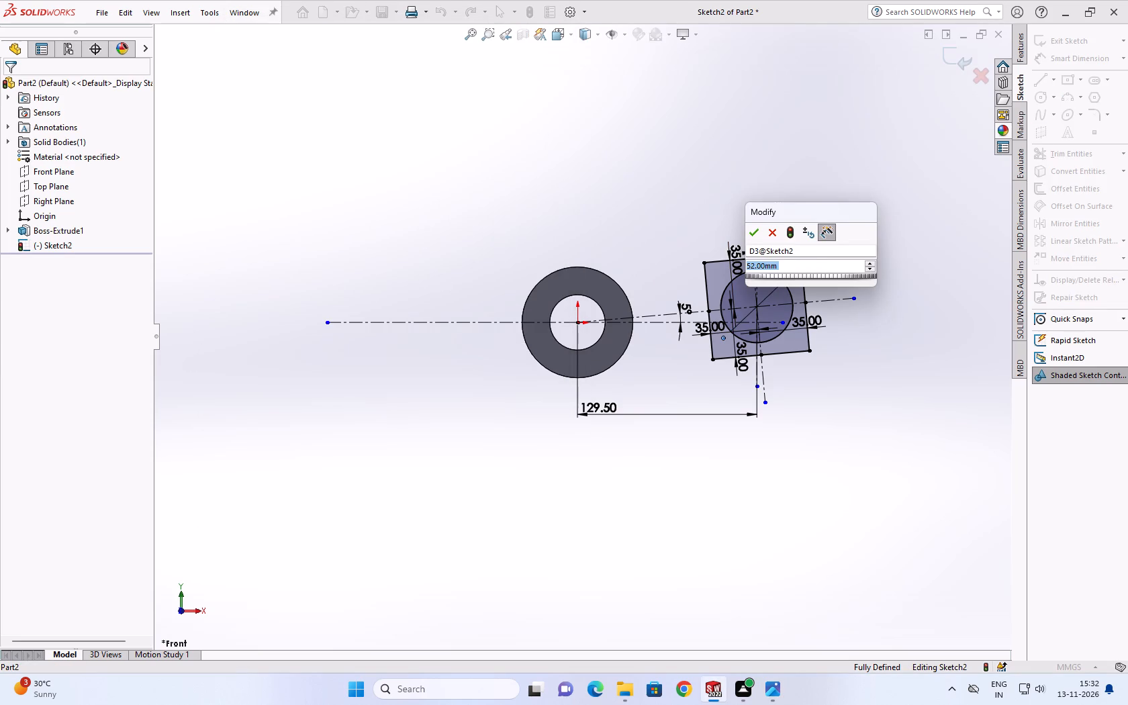
{"action": "type", "text": "50"}
{"action": "key", "text": "Return"}
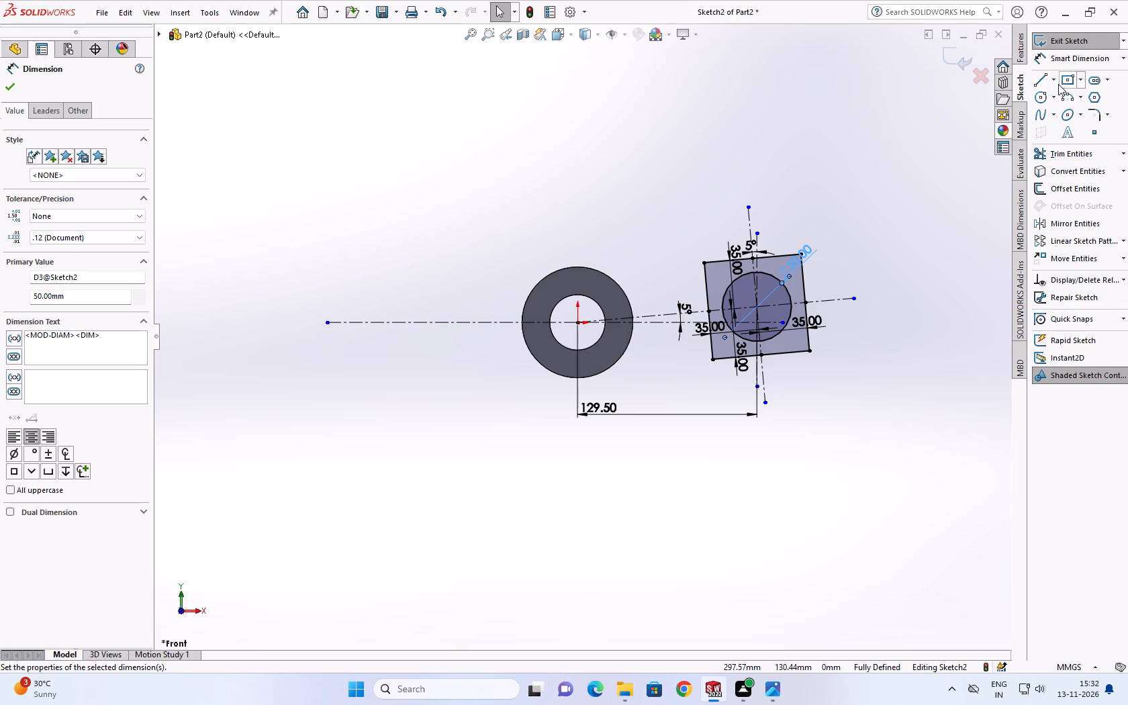
Sketch a circle of radius 52 mm around the tilted square, concentric with the 50 mm circle.
{"action": "left_click", "coordinate": [1039, 97]}
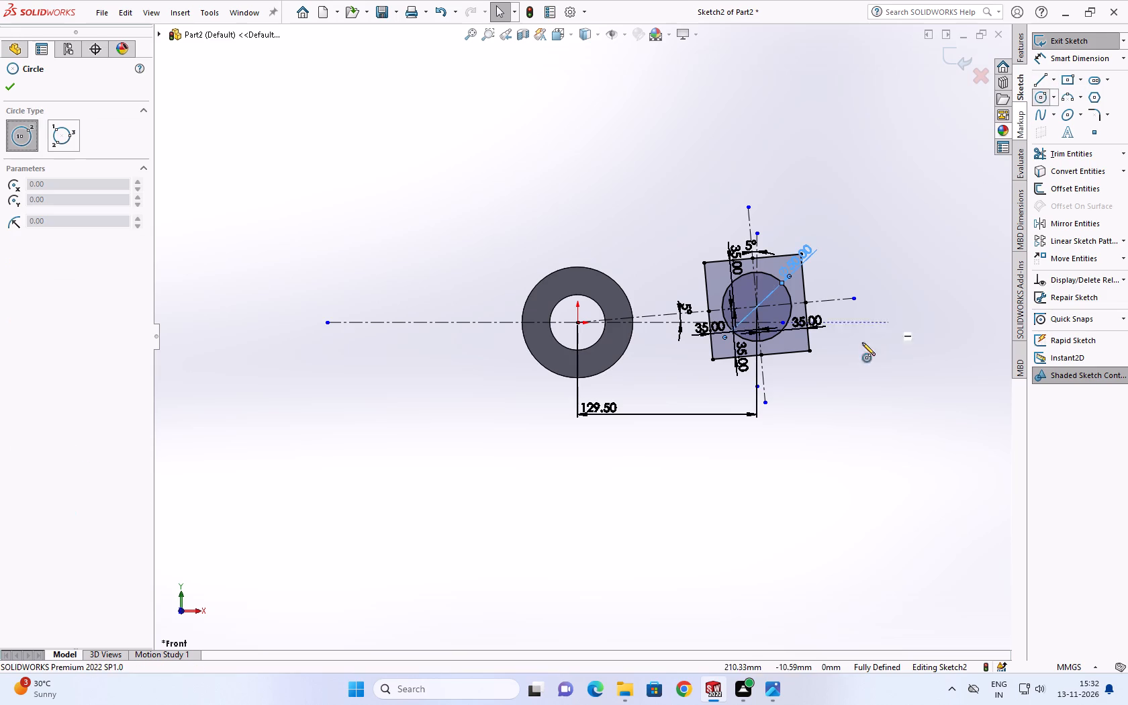
{"action": "left_click", "coordinate": [757, 305]}
{"action": "left_click", "coordinate": [822, 373]}
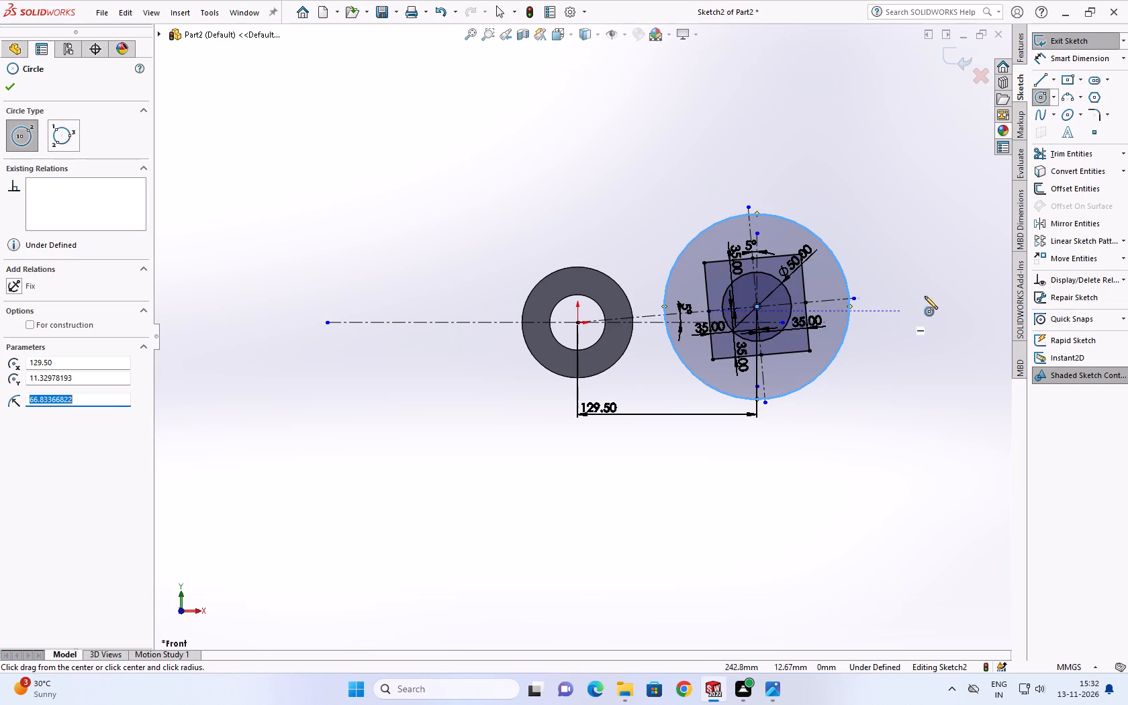
{"action": "type", "text": "52"}
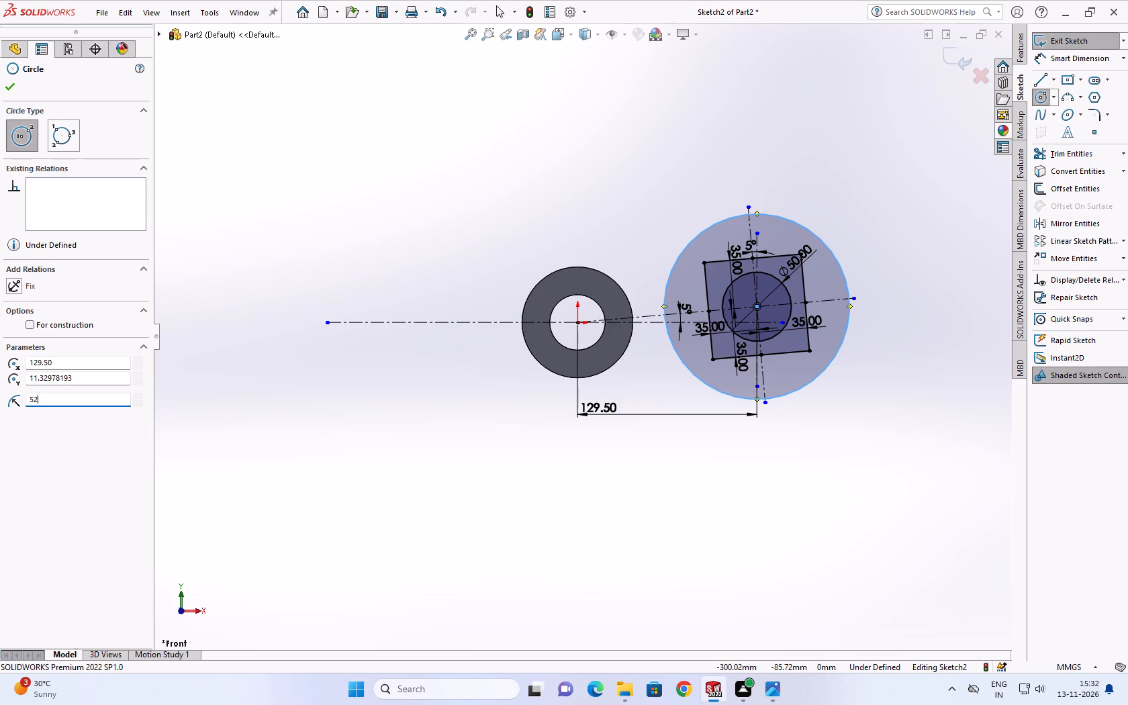
{"action": "key", "text": "Return"}
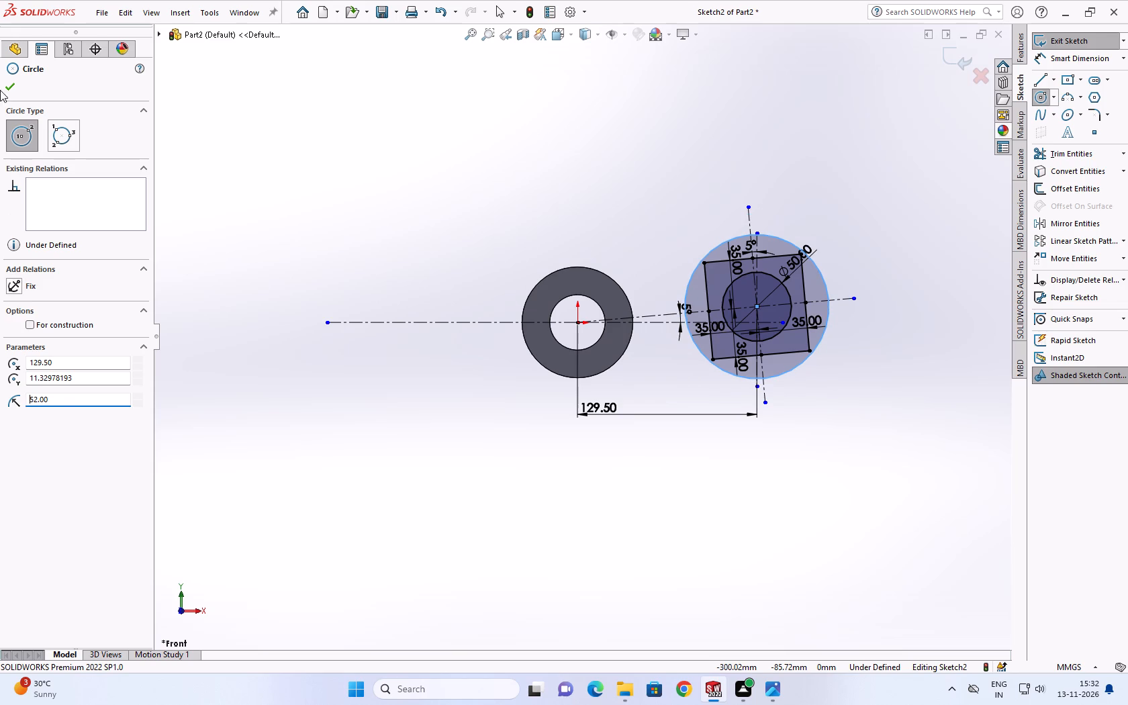
{"action": "left_click", "coordinate": [4, 81]}
Dimension the outer circle's diameter as 52+52 mm.
{"action": "left_click", "coordinate": [1043, 60]}
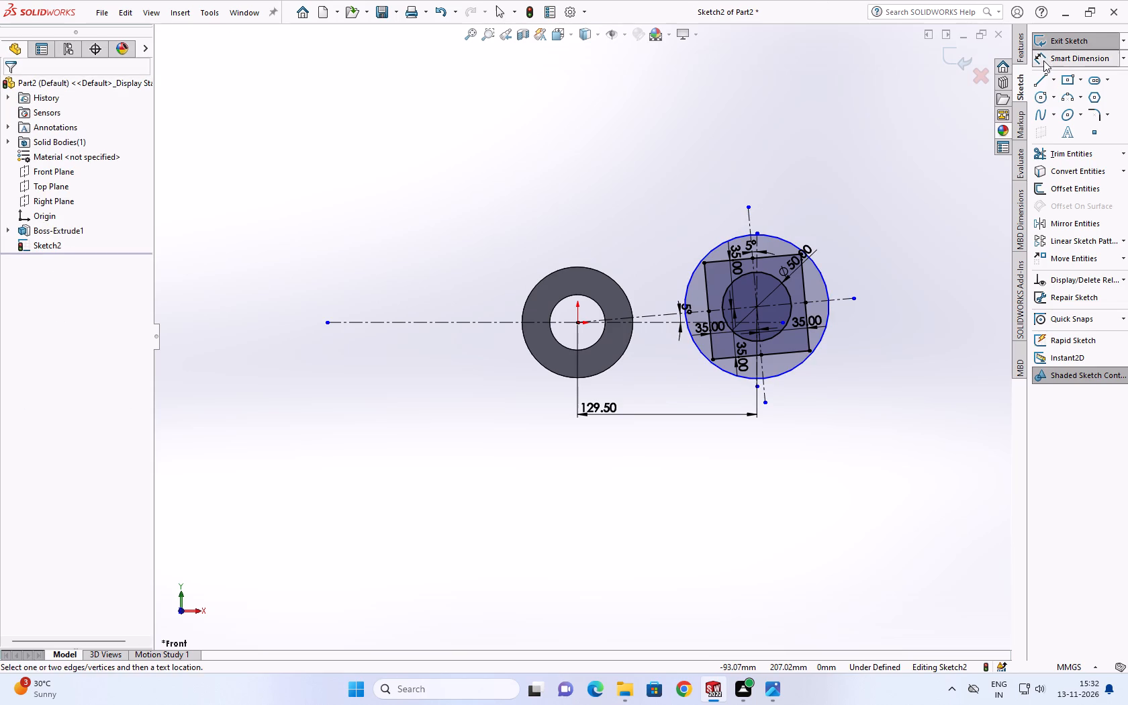
{"action": "left_click", "coordinate": [766, 235]}
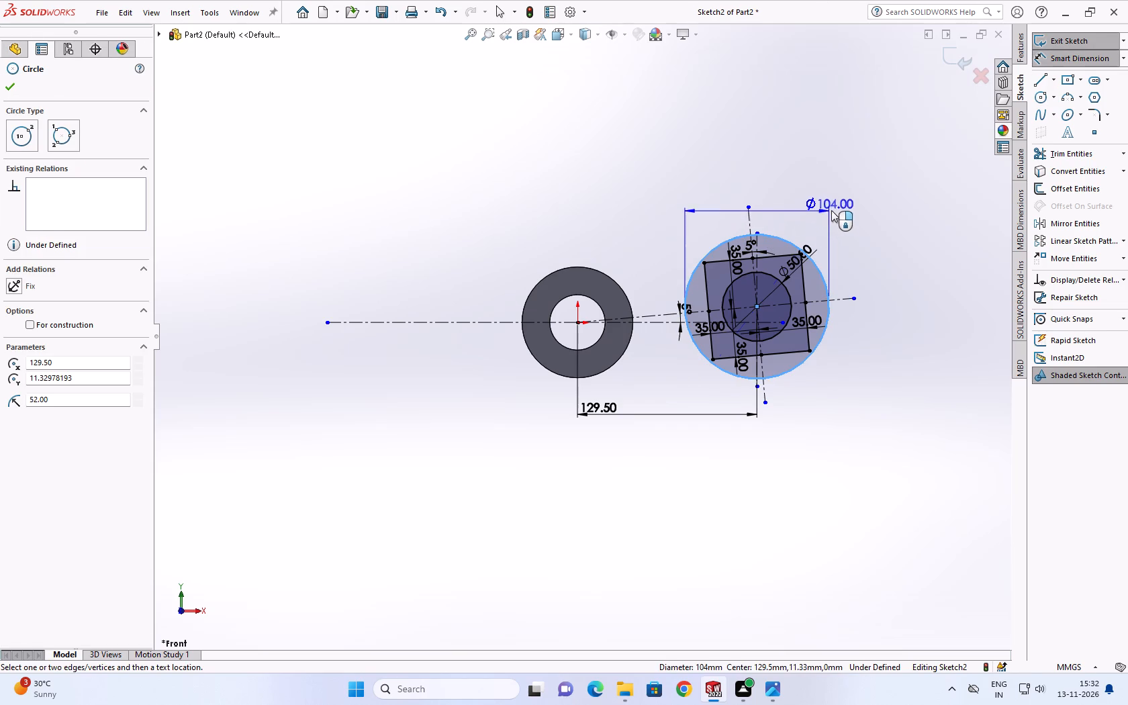
{"action": "left_click", "coordinate": [836, 207]}
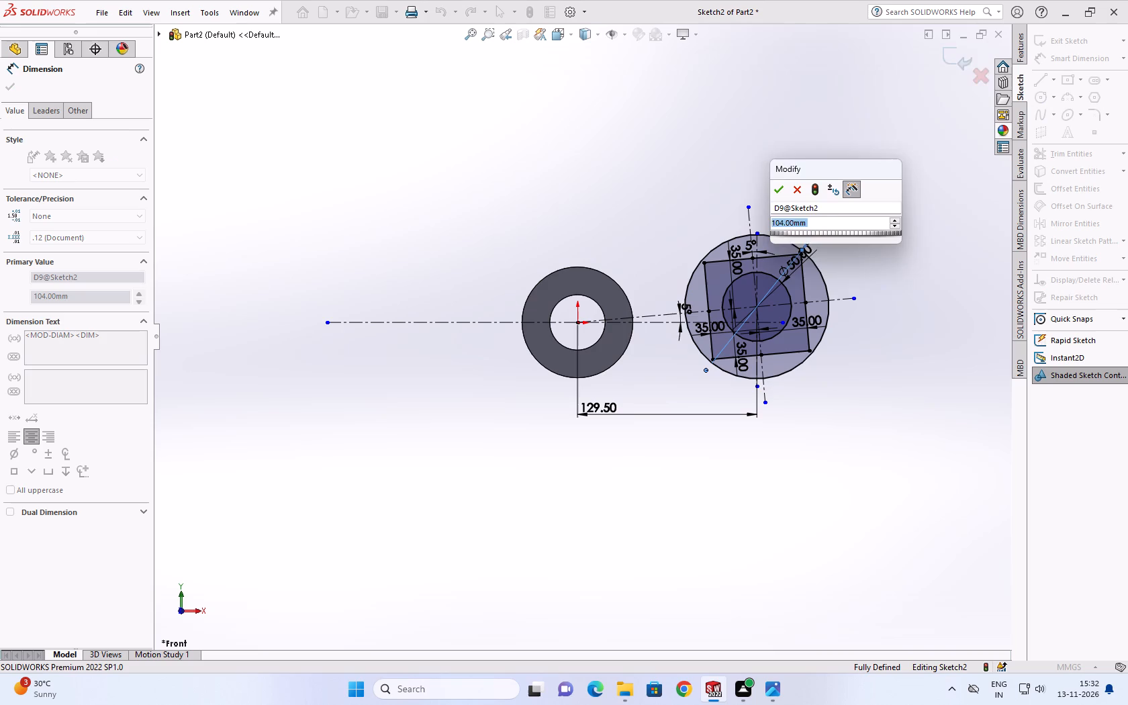
{"action": "type", "text": "52+52"}
{"action": "key", "text": "Return"}
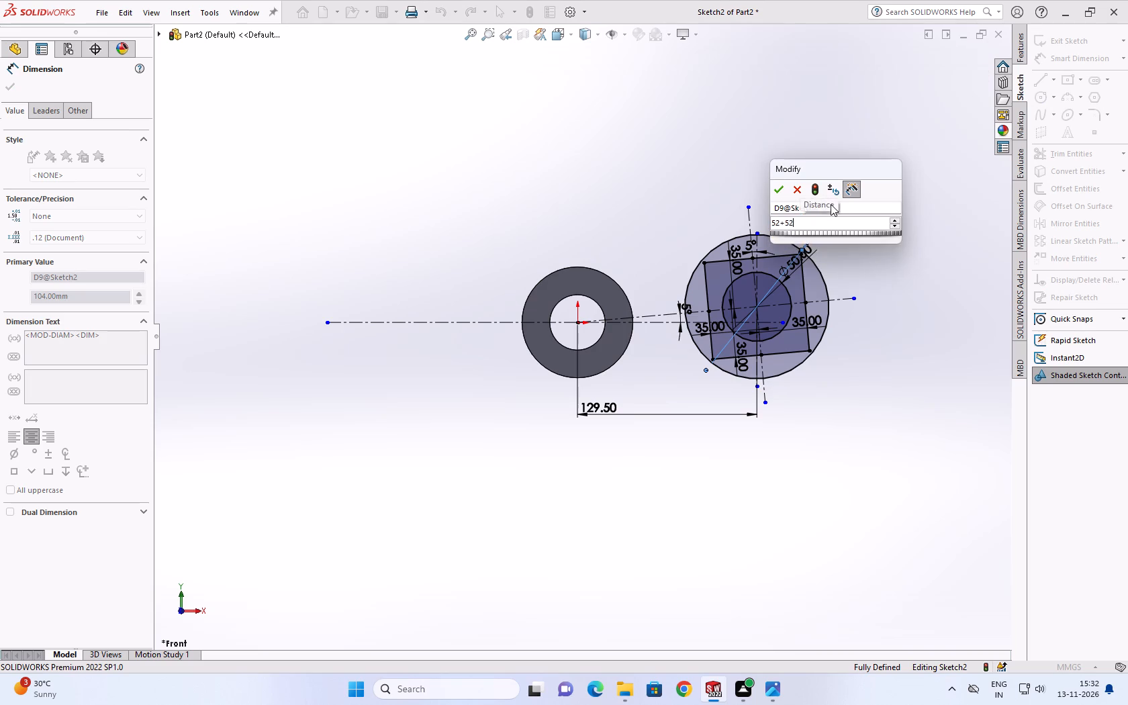
Sketch a line about 129.5 mm long from the round boss's lowest point to the lowest point of the 104 mm circle.
{"action": "scroll", "coordinate": [714, 279], "scroll_direction": "down", "scroll_amount": 2}
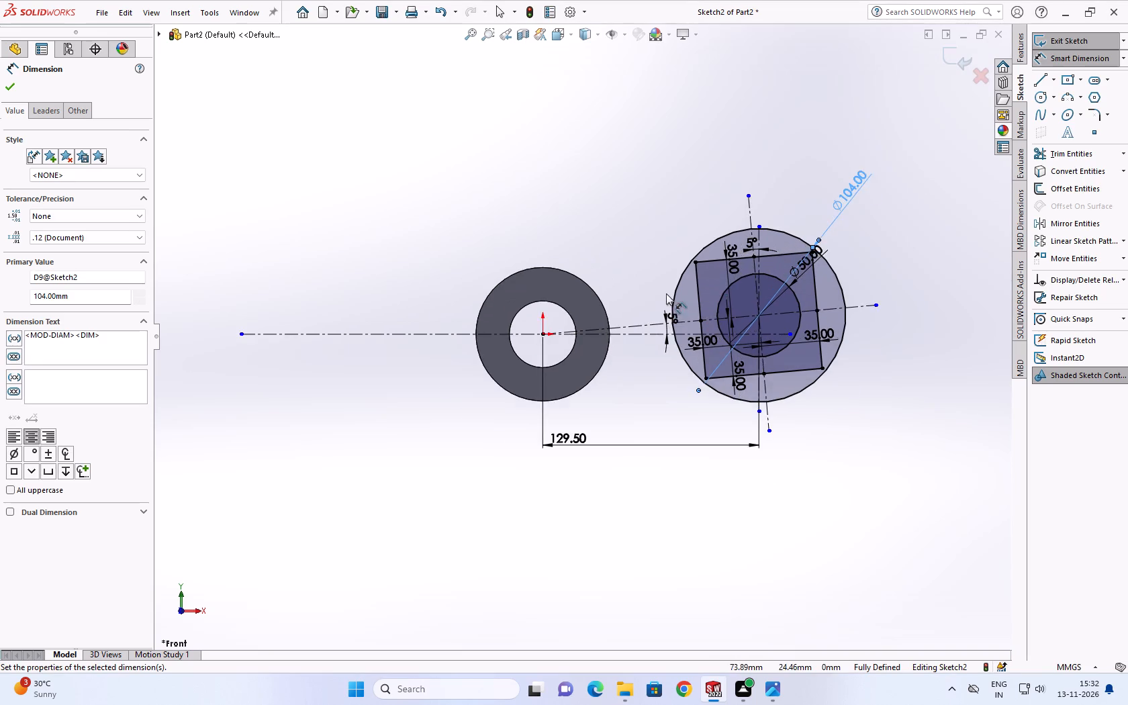
{"action": "scroll", "coordinate": [666, 293], "scroll_direction": "down", "scroll_amount": 1}
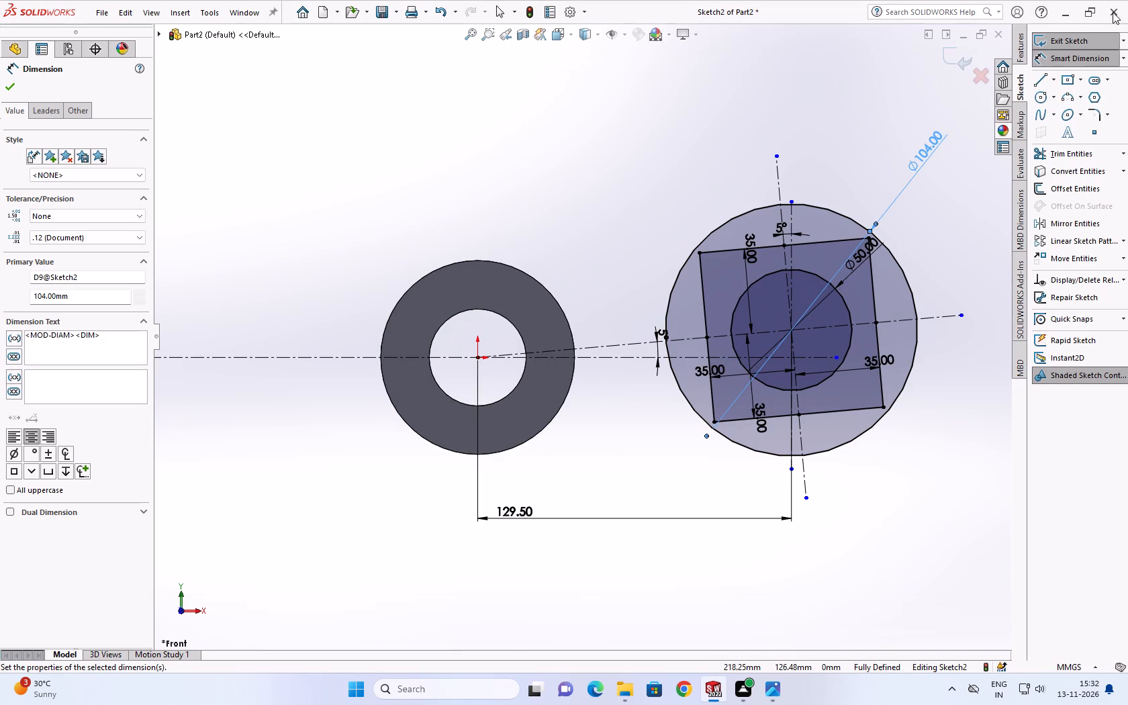
{"action": "left_click", "coordinate": [1037, 78]}
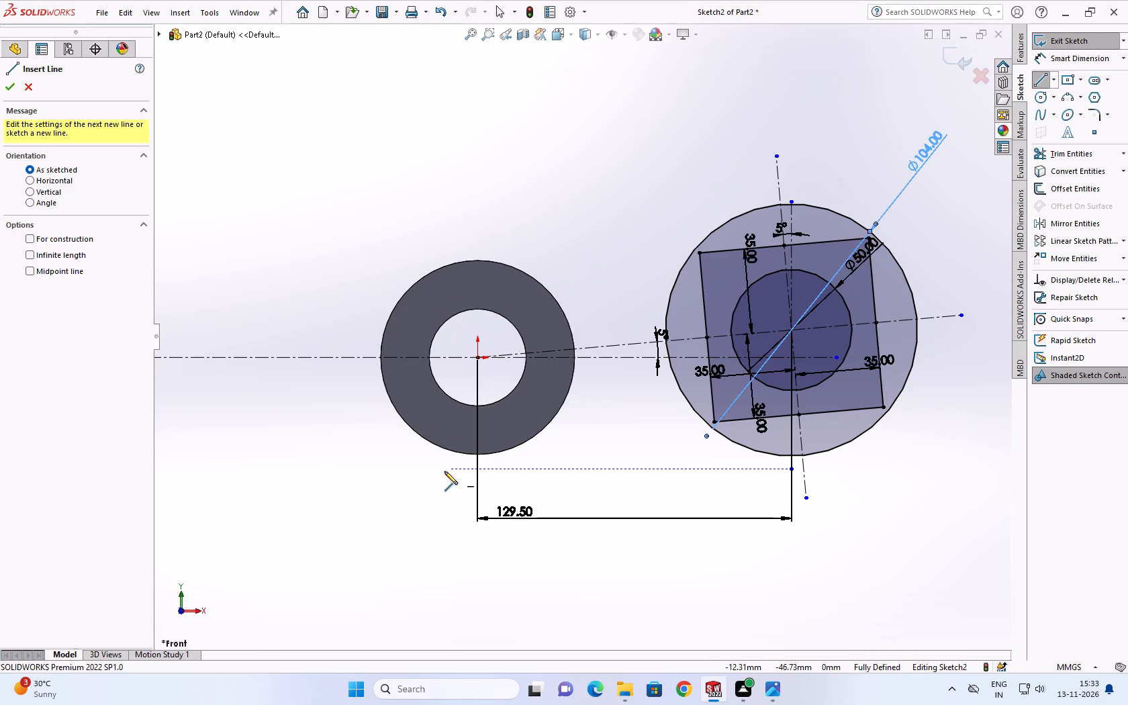
{"action": "left_click", "coordinate": [477, 453]}
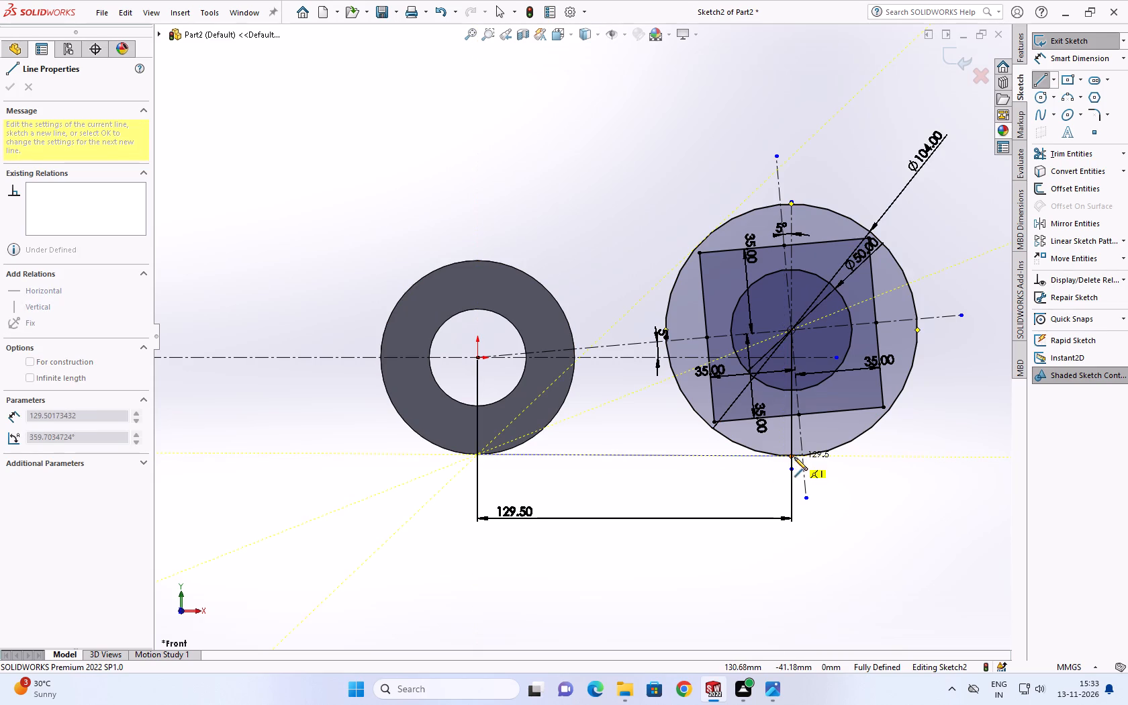
{"action": "left_click", "coordinate": [790, 457]}
{"action": "scroll", "coordinate": [790, 457], "scroll_direction": "down", "scroll_amount": 2}
{"action": "key", "text": "Escape"}
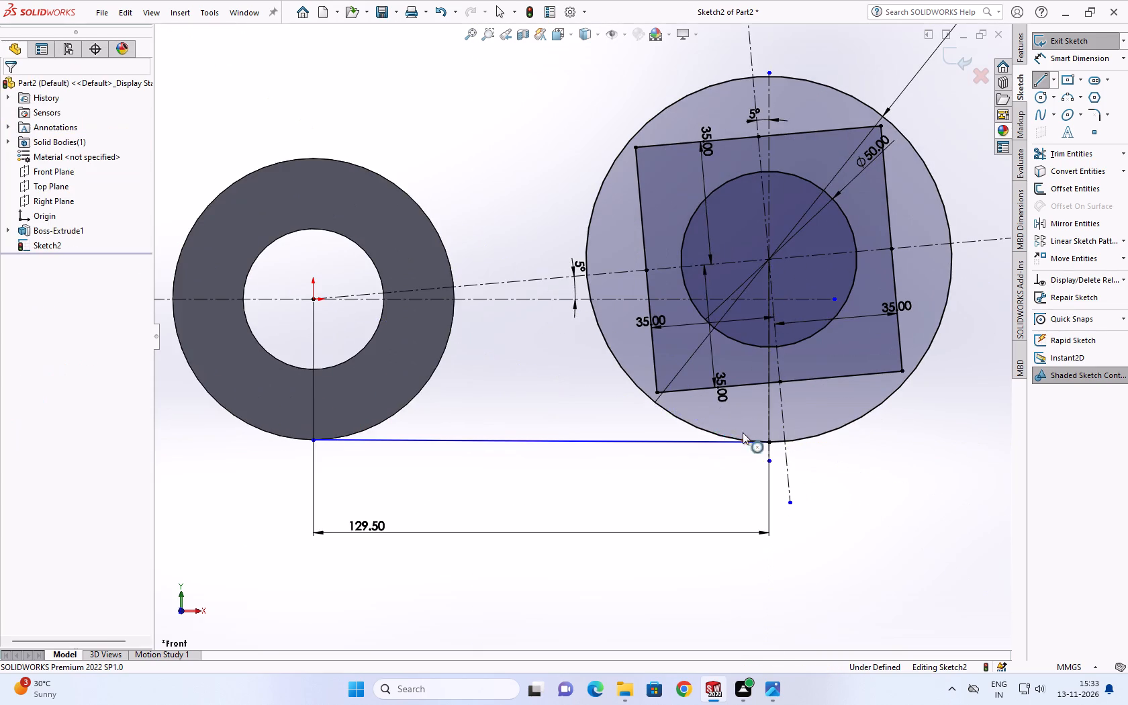
{"action": "scroll", "coordinate": [745, 429], "scroll_direction": "up", "scroll_amount": 3}
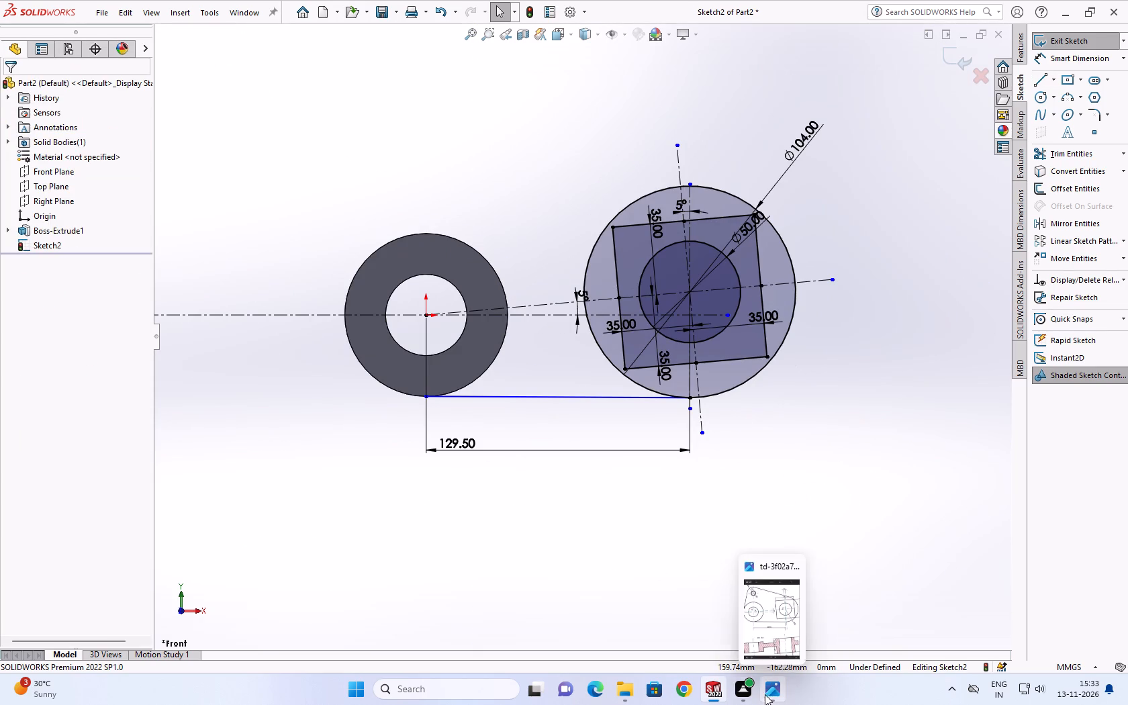
Switch to the reference drawing in Photos and examine the upper lug's hole, outer radius and offset in the front view and section A-A.
{"action": "left_click", "coordinate": [771, 689]}
{"action": "scroll", "coordinate": [129, 354], "scroll_direction": "up", "scroll_amount": 1}
{"action": "scroll", "coordinate": [389, 304], "scroll_direction": "down", "scroll_amount": 4}
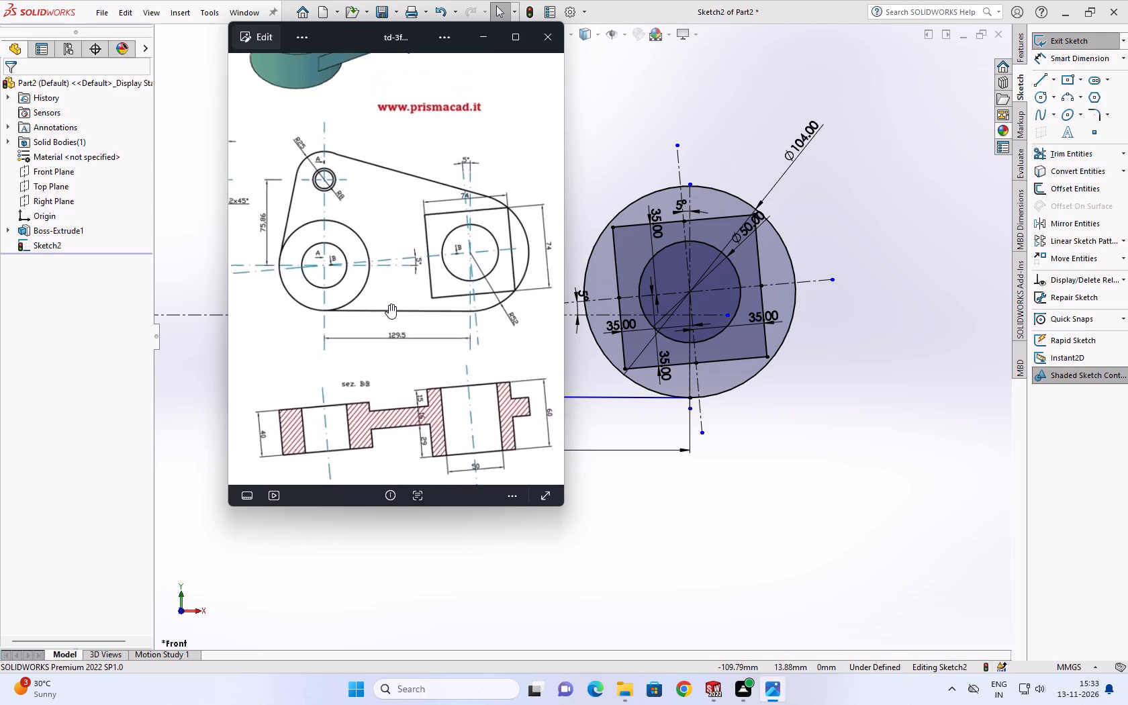
{"action": "scroll", "coordinate": [299, 241], "scroll_direction": "down", "scroll_amount": 2}
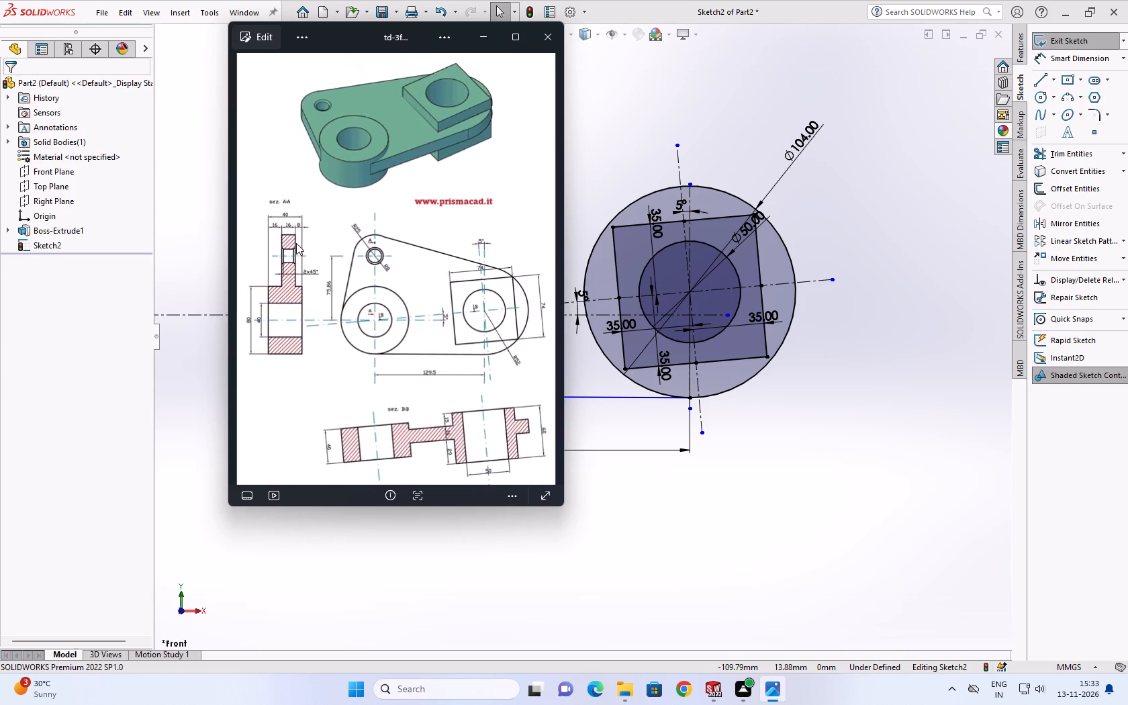
{"action": "scroll", "coordinate": [348, 291], "scroll_direction": "up", "scroll_amount": 10}
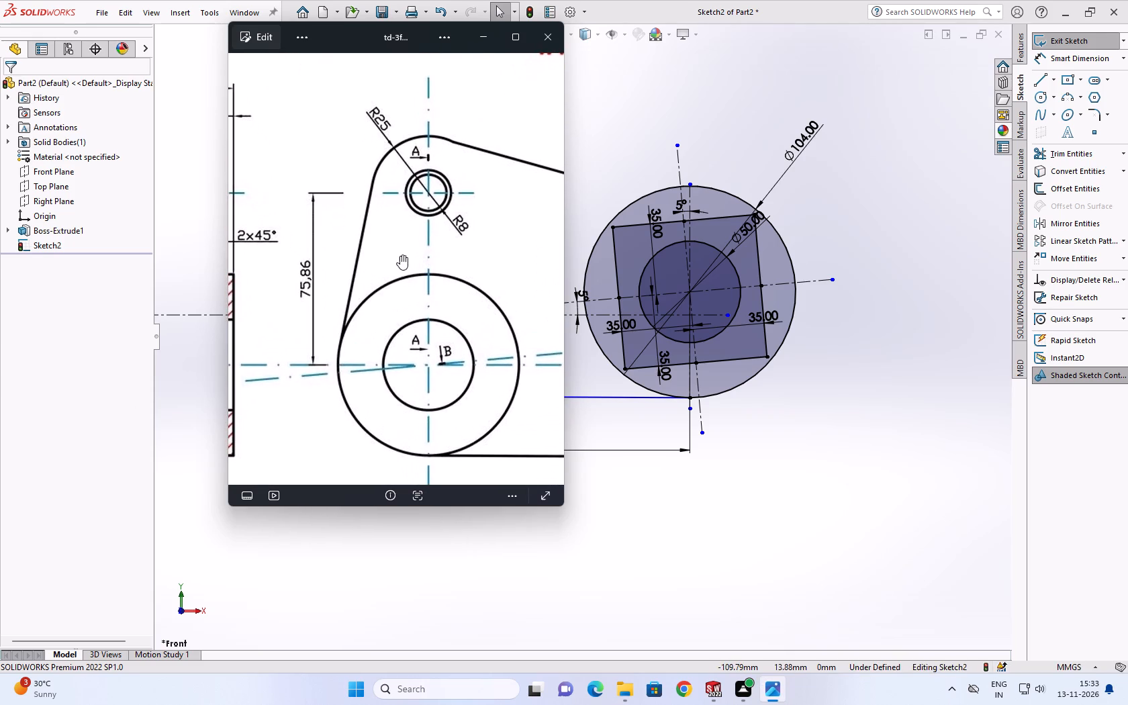
{"action": "scroll", "coordinate": [400, 255], "scroll_direction": "down", "scroll_amount": 8}
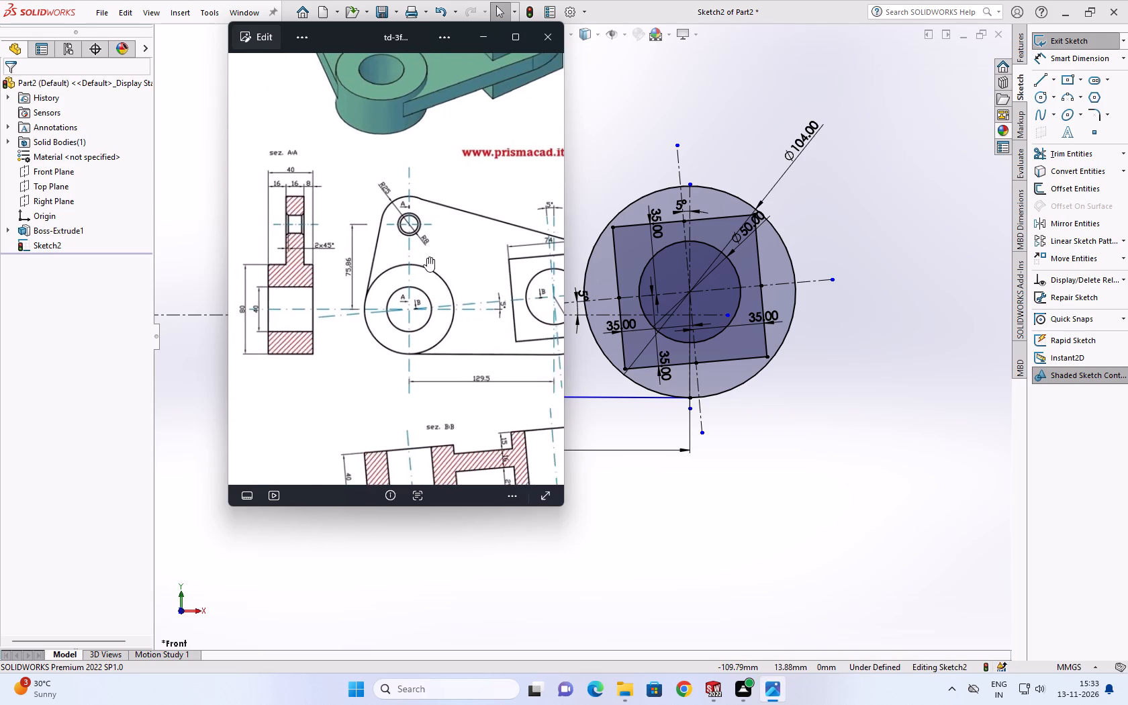
{"action": "scroll", "coordinate": [427, 257], "scroll_direction": "down", "scroll_amount": 1}
{"action": "scroll", "coordinate": [347, 252], "scroll_direction": "down", "scroll_amount": 1}
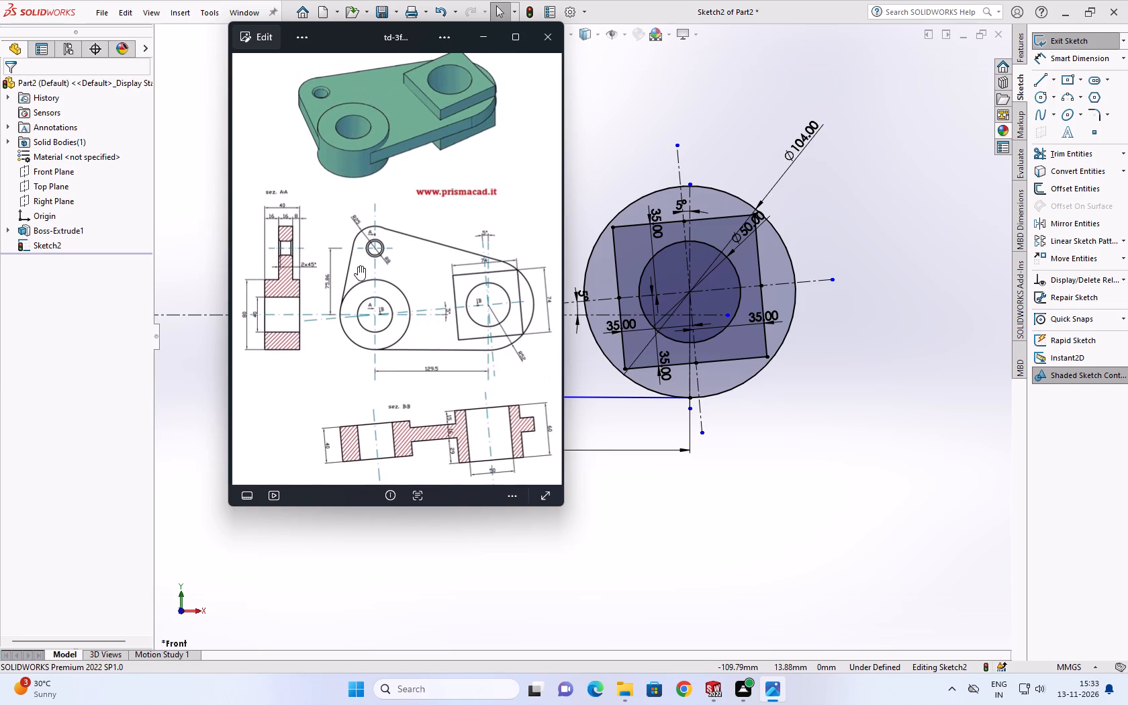
{"action": "scroll", "coordinate": [319, 272], "scroll_direction": "up", "scroll_amount": 5}
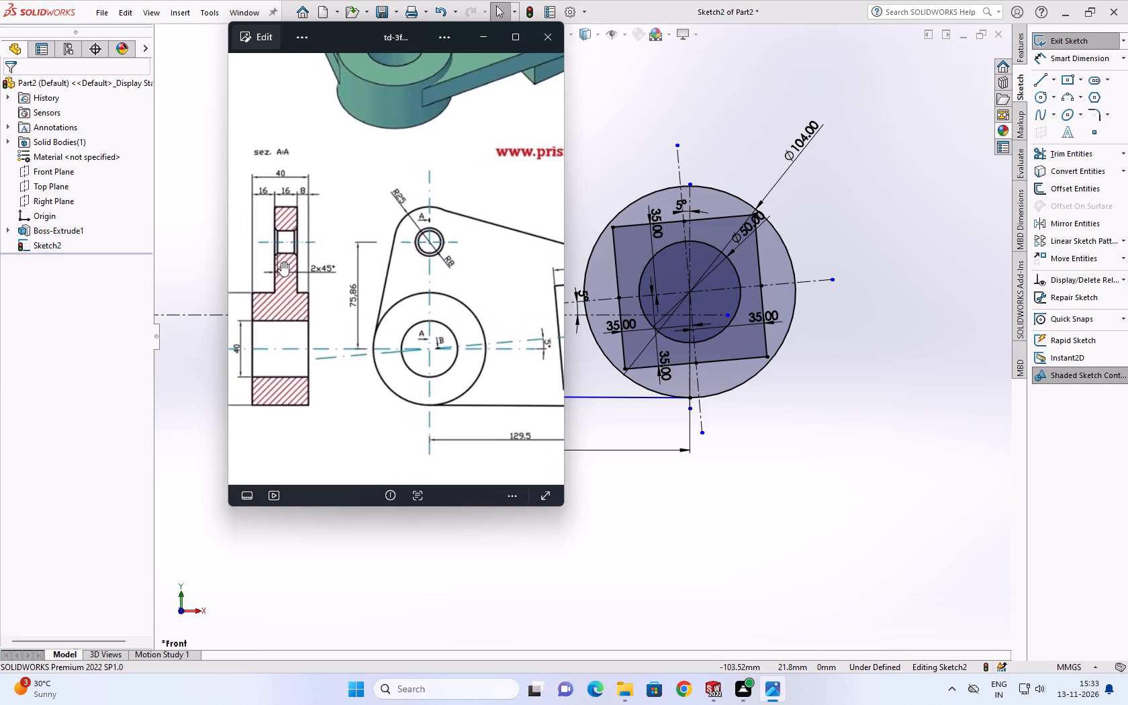
{"action": "scroll", "coordinate": [281, 262], "scroll_direction": "up", "scroll_amount": 2}
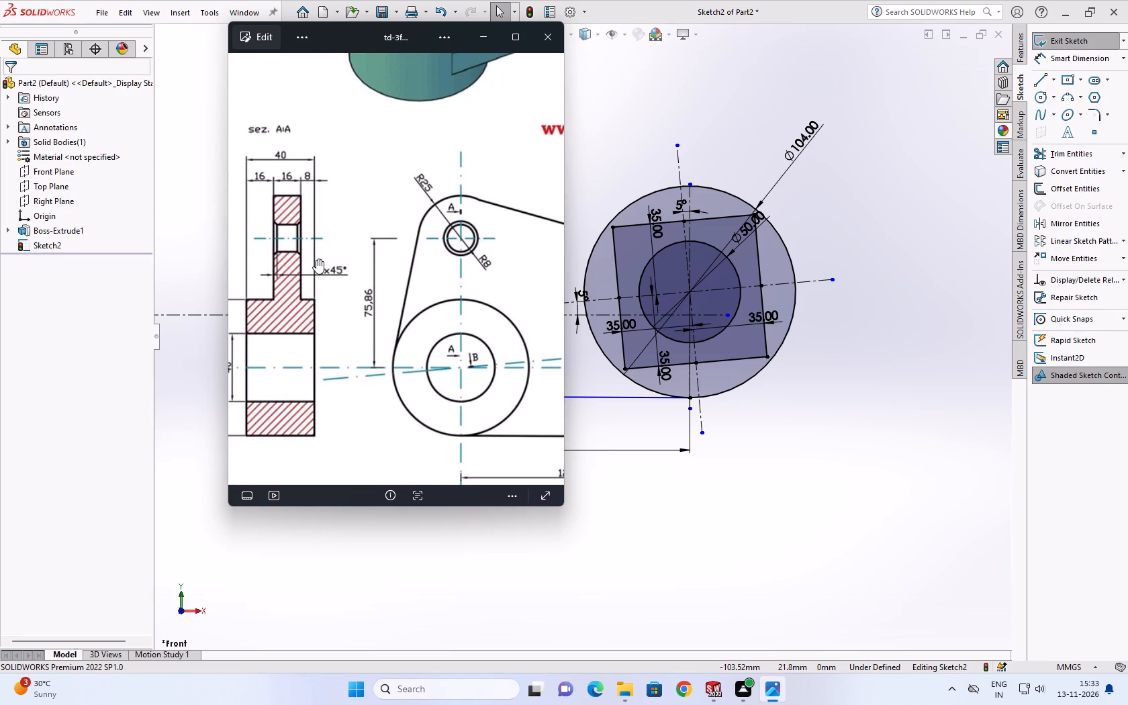
{"action": "scroll", "coordinate": [420, 271], "scroll_direction": "down", "scroll_amount": 3}
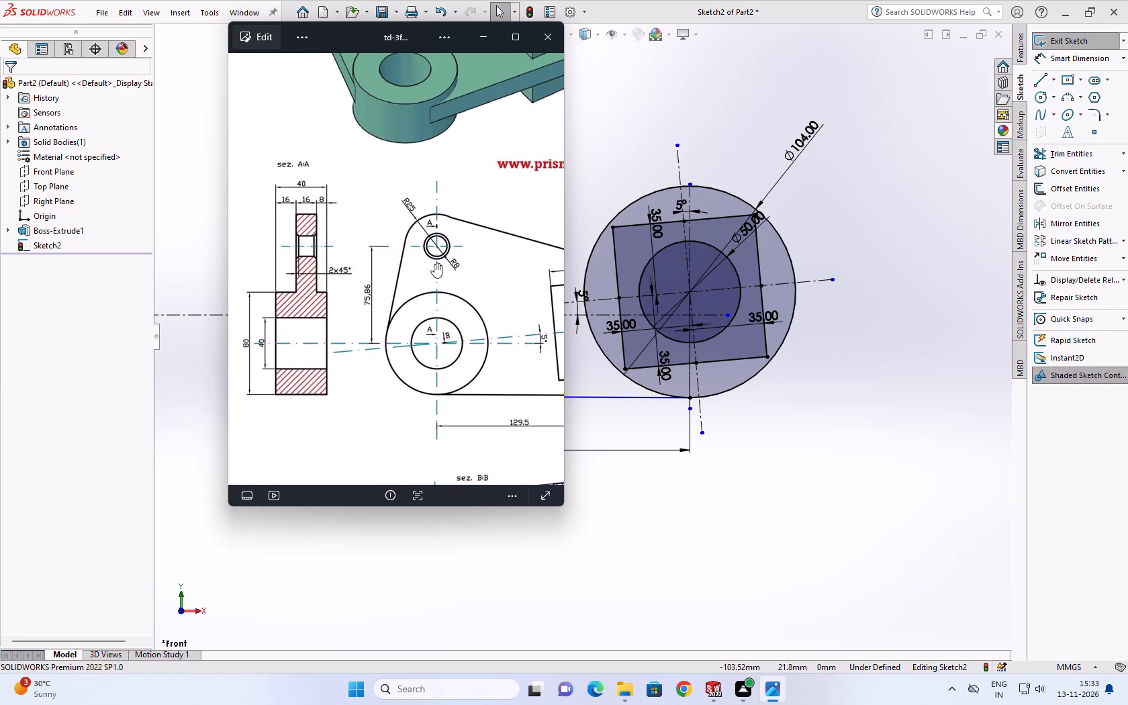
{"action": "scroll", "coordinate": [447, 275], "scroll_direction": "up", "scroll_amount": 2}
{"action": "scroll", "coordinate": [447, 275], "scroll_direction": "down", "scroll_amount": 9}
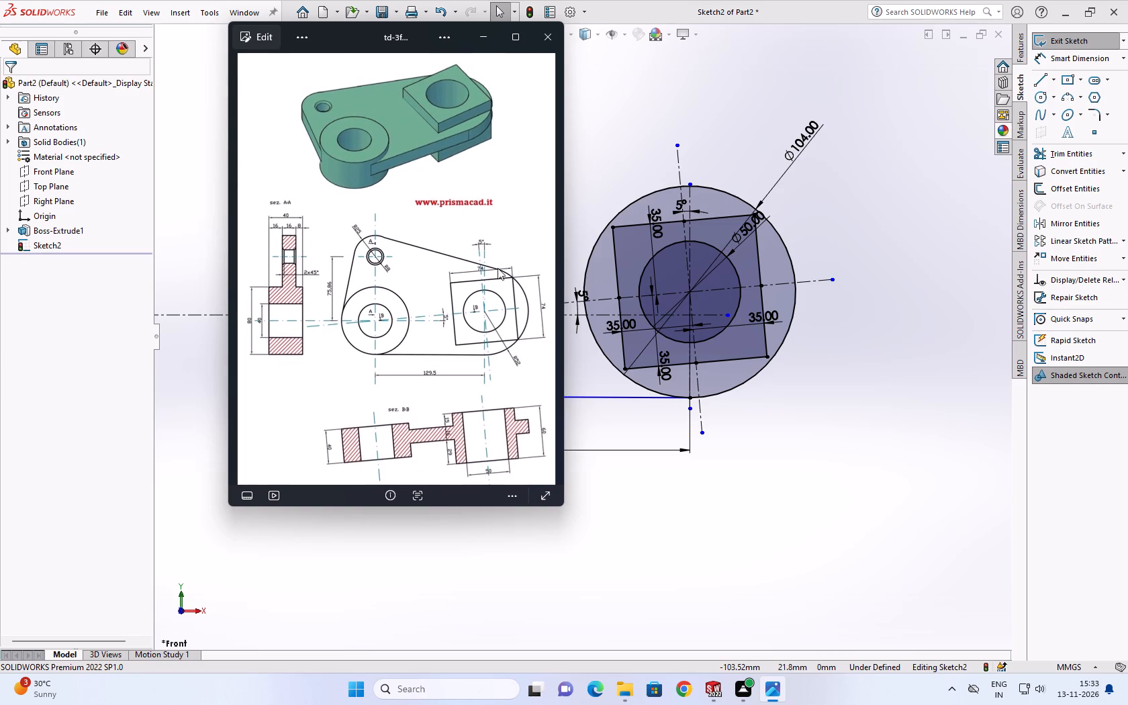
{"action": "scroll", "coordinate": [573, 233], "scroll_direction": "up", "scroll_amount": 2}
{"action": "scroll", "coordinate": [579, 250], "scroll_direction": "down", "scroll_amount": 3}
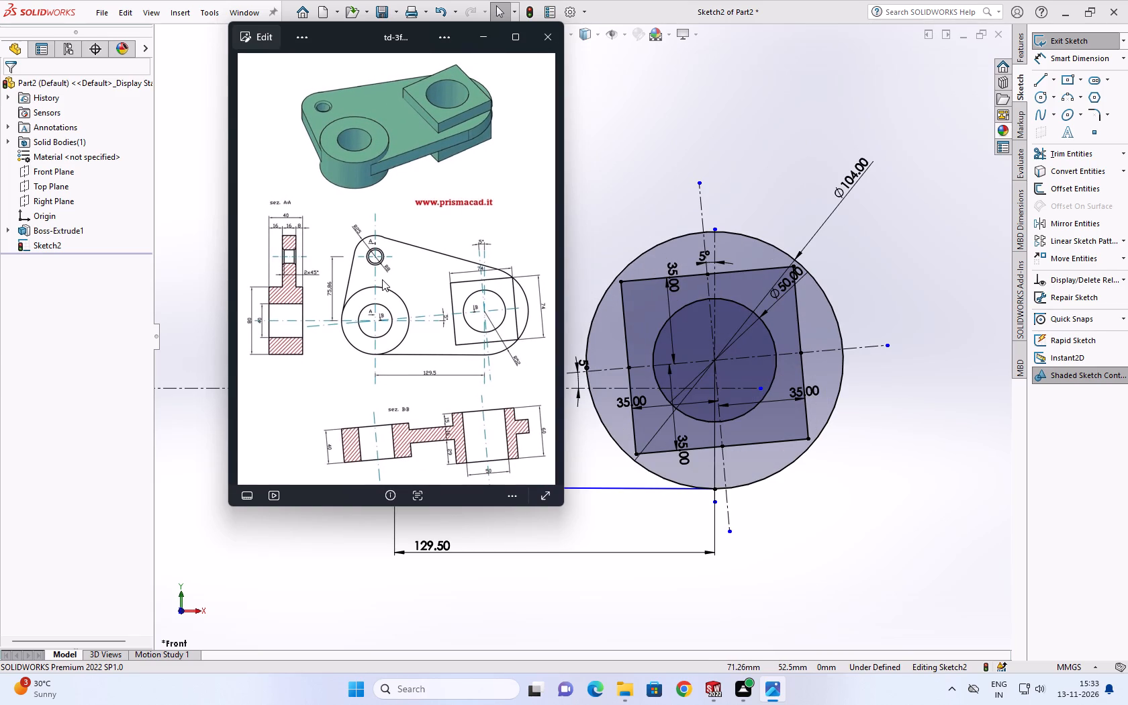
{"action": "scroll", "coordinate": [365, 284], "scroll_direction": "up", "scroll_amount": 2}
{"action": "scroll", "coordinate": [319, 287], "scroll_direction": "down", "scroll_amount": 11}
{"action": "scroll", "coordinate": [306, 310], "scroll_direction": "up", "scroll_amount": 1}
{"action": "scroll", "coordinate": [306, 310], "scroll_direction": "down", "scroll_amount": 5}
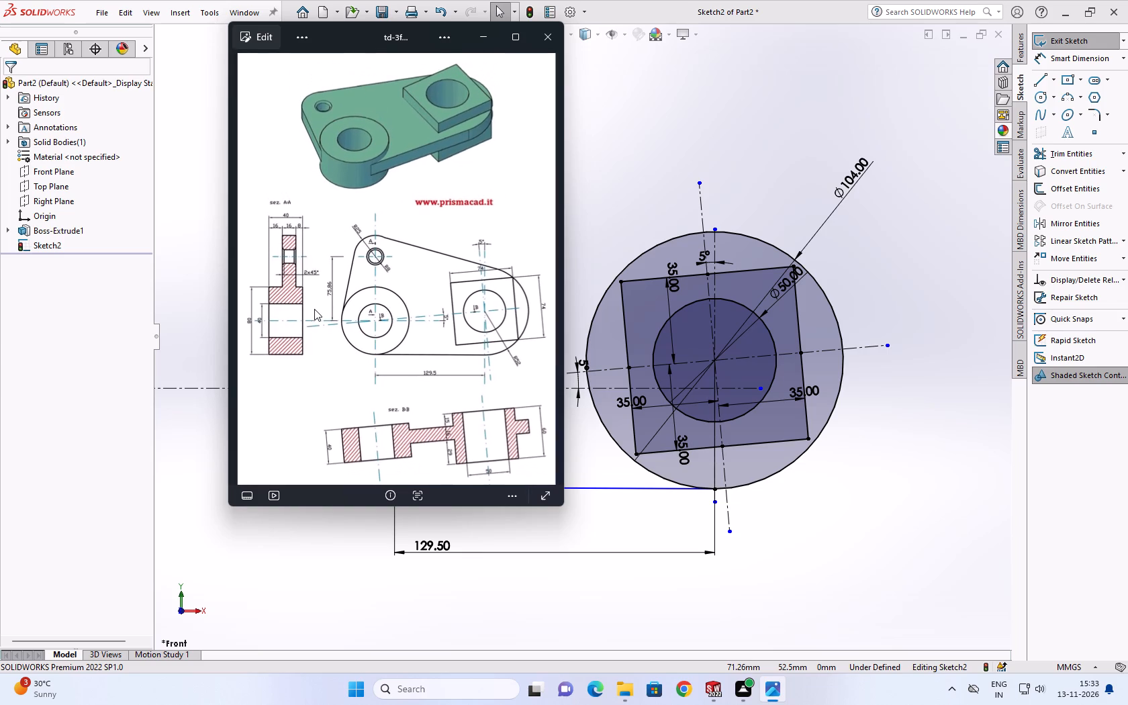
{"action": "middle_click_drag", "start_coordinate": [318, 308], "coordinate": [352, 300]}
Examine the front view of the reference drawing around the upper lug and tilted square boss, and return to SOLIDWORKS.
{"action": "scroll", "coordinate": [340, 309], "scroll_direction": "down", "scroll_amount": 2}
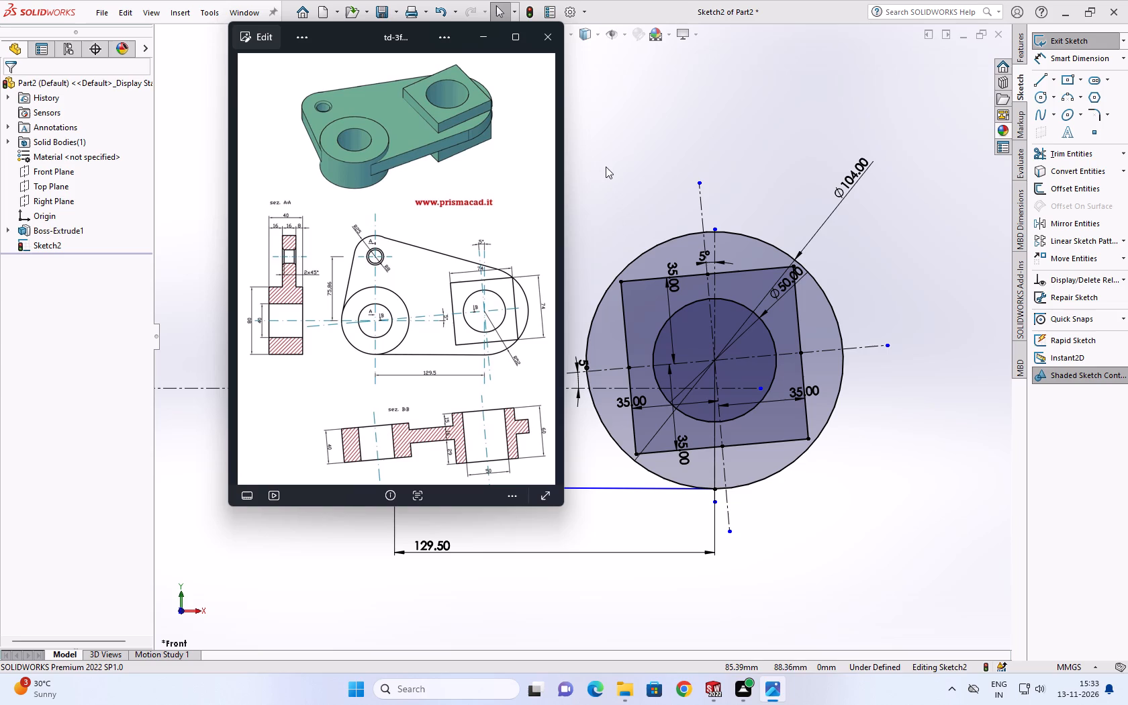
{"action": "scroll", "coordinate": [516, 236], "scroll_direction": "down", "scroll_amount": 5}
{"action": "scroll", "coordinate": [508, 248], "scroll_direction": "up", "scroll_amount": 6}
{"action": "scroll", "coordinate": [508, 249], "scroll_direction": "down", "scroll_amount": 3}
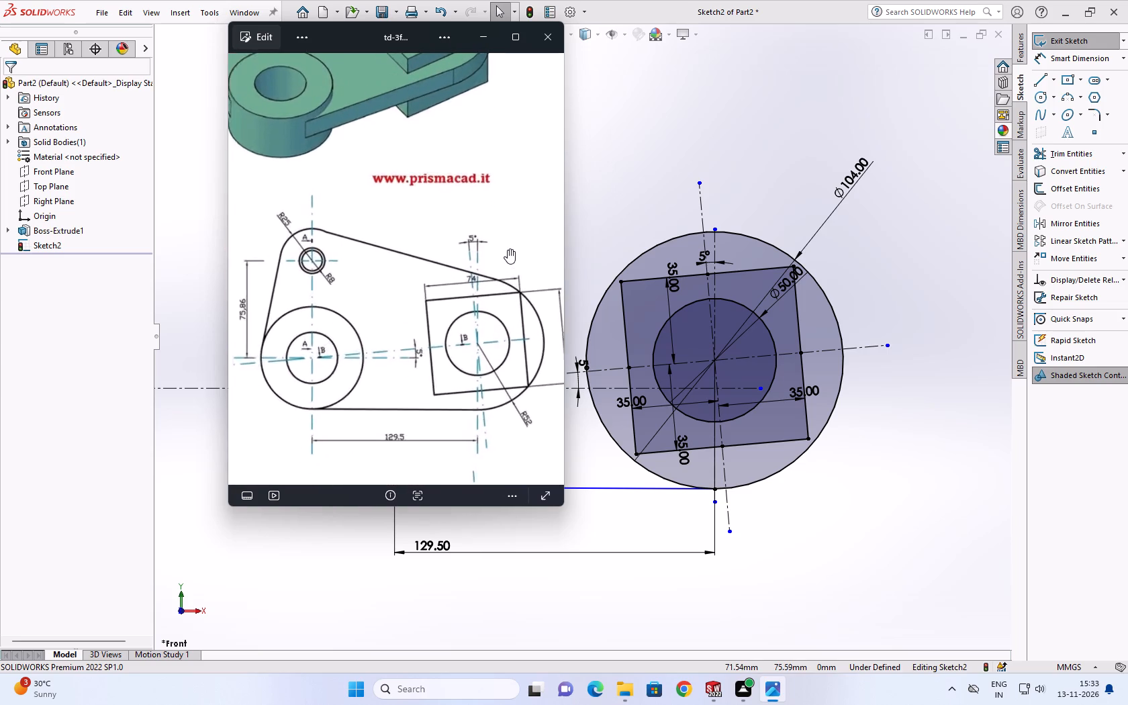
{"action": "scroll", "coordinate": [508, 249], "scroll_direction": "down", "scroll_amount": 6}
{"action": "middle_click_drag", "start_coordinate": [502, 258], "coordinate": [479, 246]}
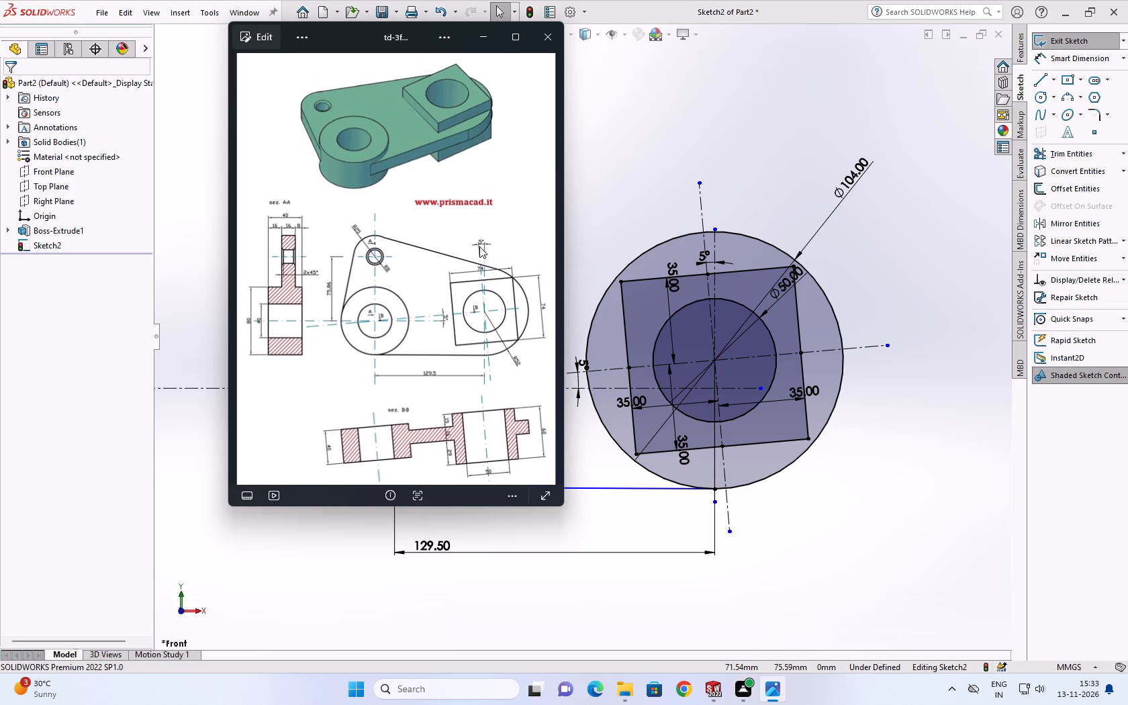
{"action": "middle_click_drag", "start_coordinate": [479, 246], "coordinate": [467, 188]}
{"action": "left_click", "coordinate": [661, 194]}
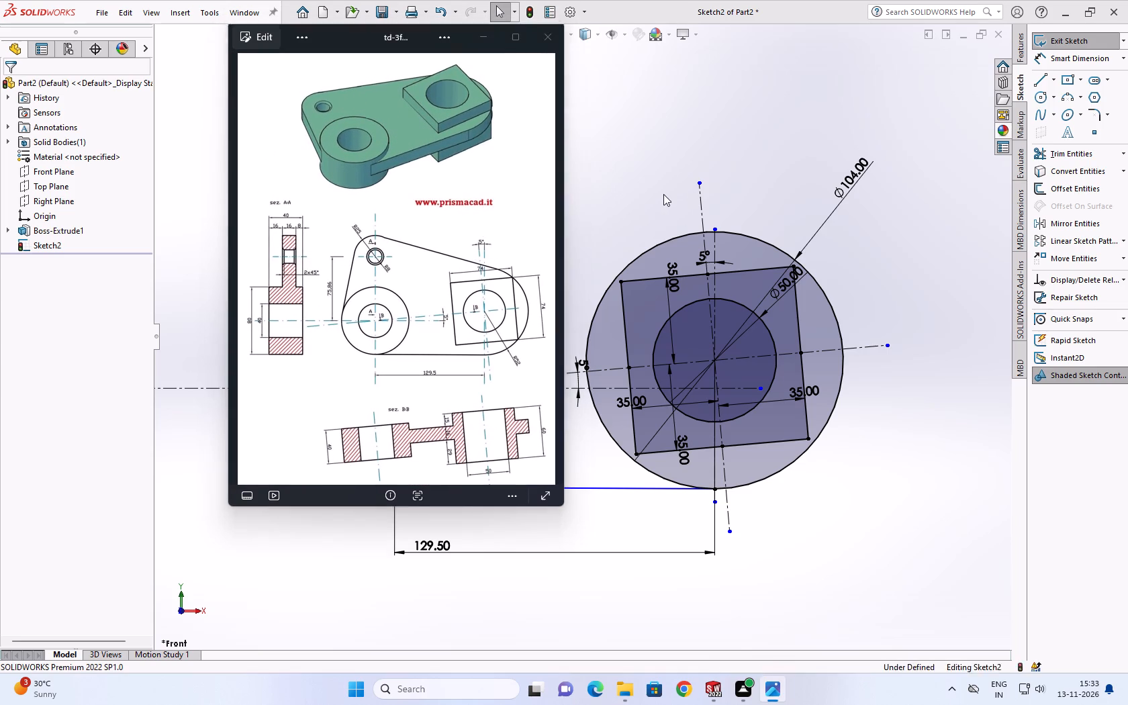
Sketch two concentric circles of radius about 16.5 mm and 7.1 mm, centred about 94.3 mm directly above the origin.
{"action": "left_click", "coordinate": [1041, 94]}
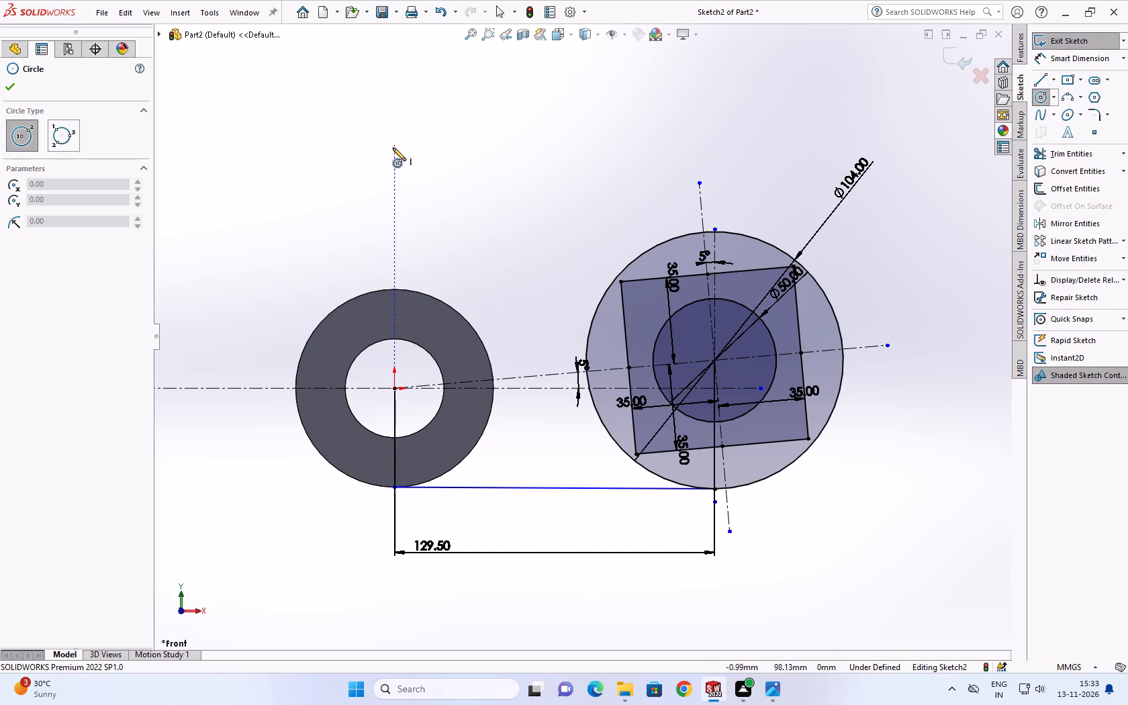
{"action": "left_click", "coordinate": [393, 155]}
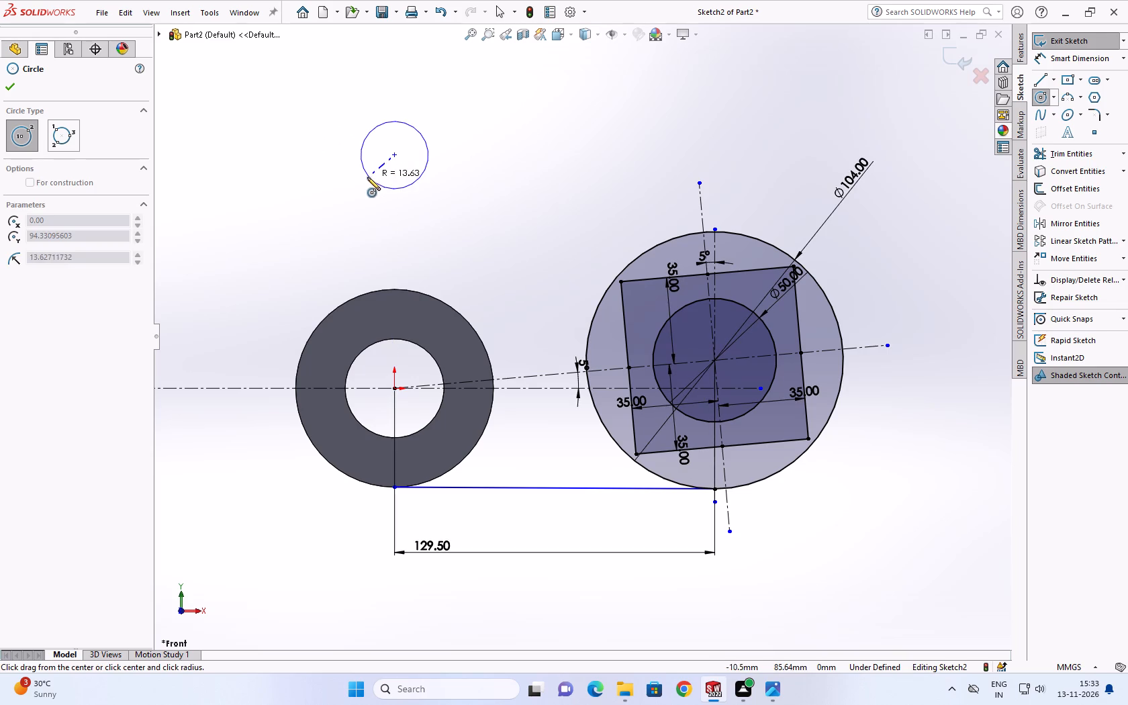
{"action": "left_click", "coordinate": [361, 179]}
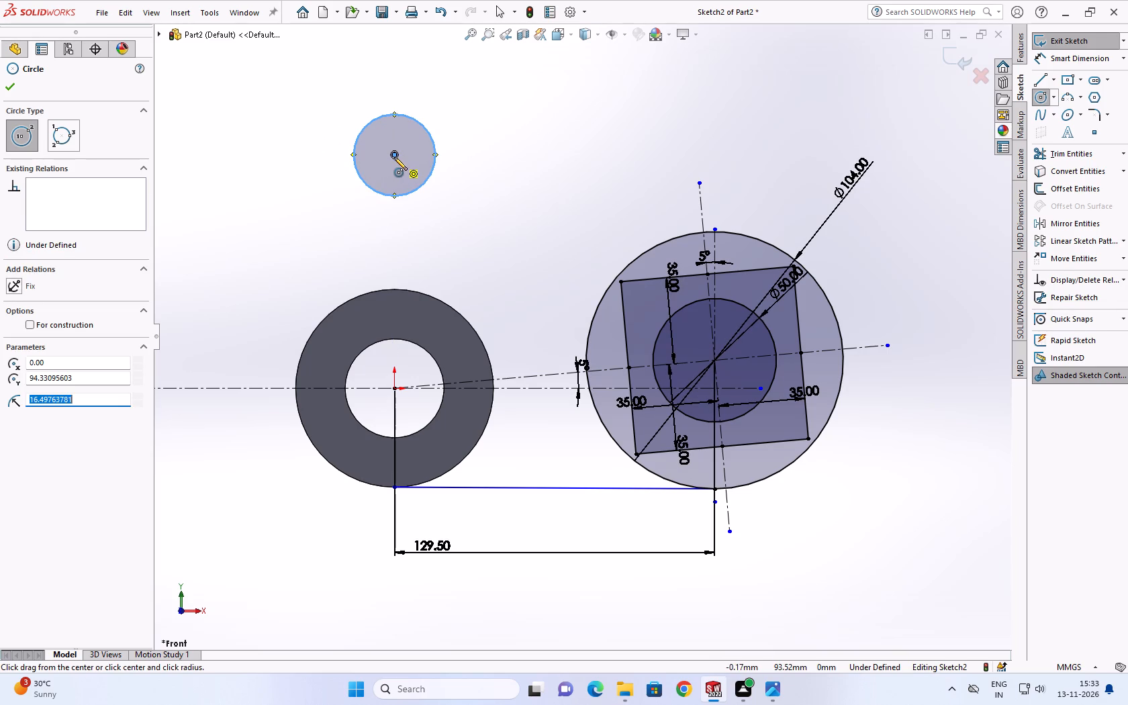
{"action": "left_click", "coordinate": [394, 157]}
{"action": "left_click", "coordinate": [381, 166]}
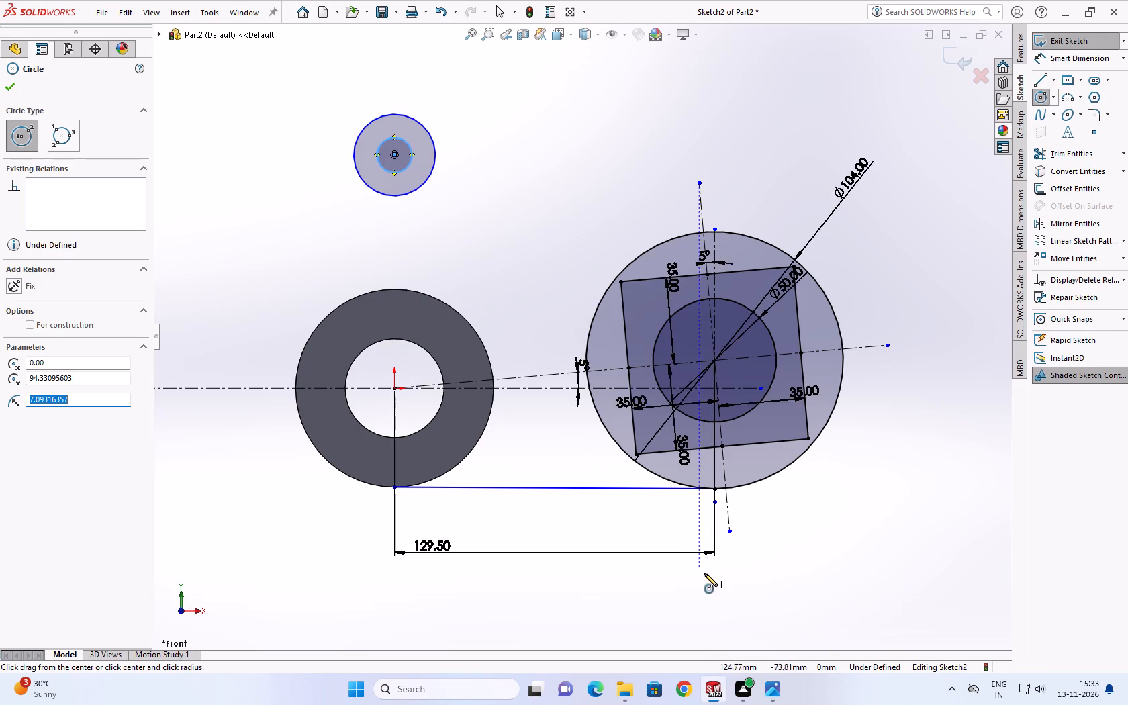
Check the upper lug's outer radius and hole radius on the reference drawing in Photos, and end the Circle command in SOLIDWORKS.
{"action": "left_click", "coordinate": [790, 701]}
{"action": "left_click", "coordinate": [780, 686]}
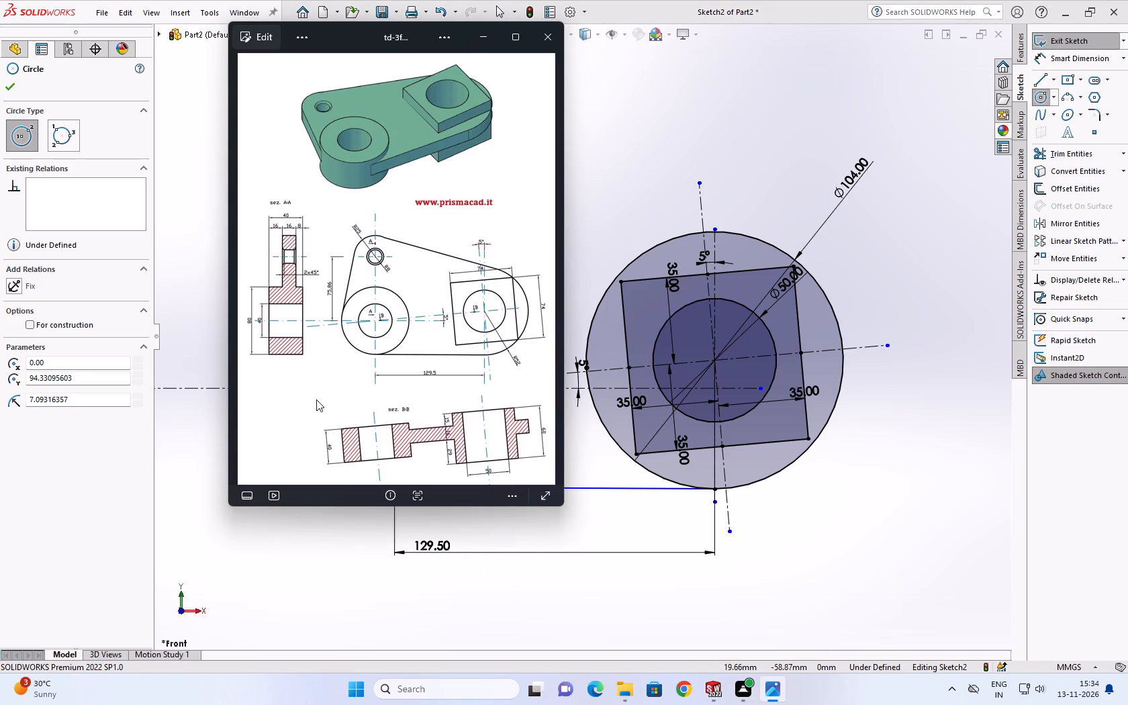
{"action": "scroll", "coordinate": [287, 233], "scroll_direction": "down", "scroll_amount": 2}
{"action": "scroll", "coordinate": [364, 297], "scroll_direction": "up", "scroll_amount": 3}
{"action": "scroll", "coordinate": [392, 241], "scroll_direction": "up", "scroll_amount": 2}
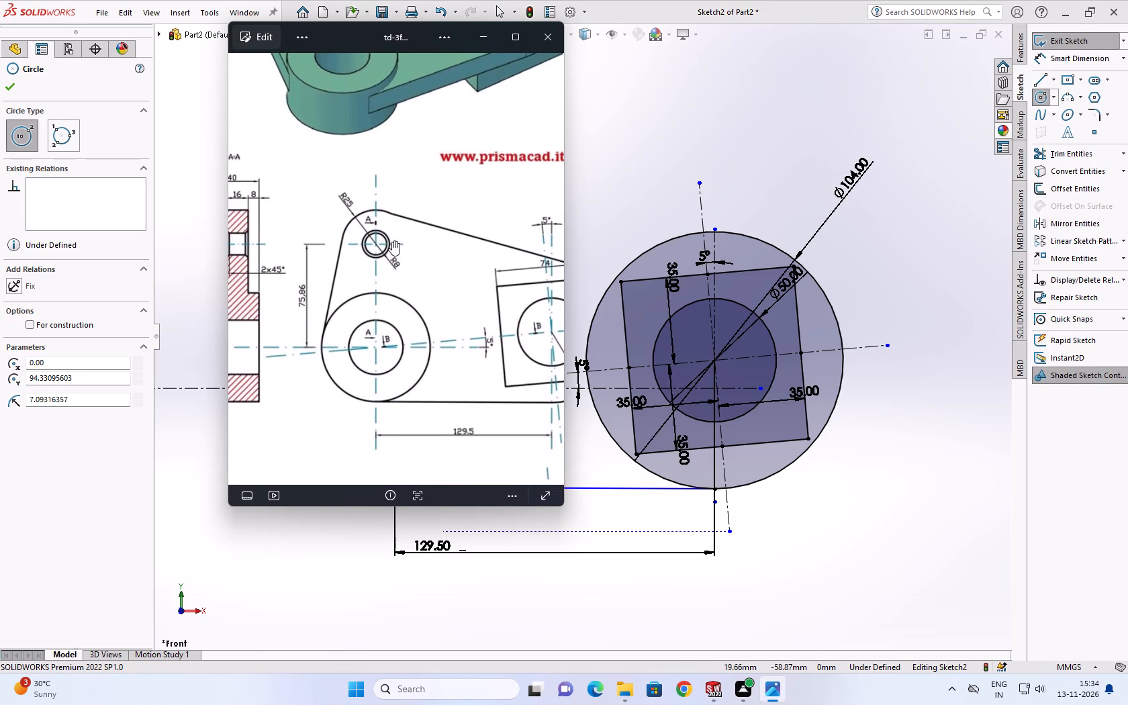
{"action": "scroll", "coordinate": [397, 268], "scroll_direction": "down", "scroll_amount": 2}
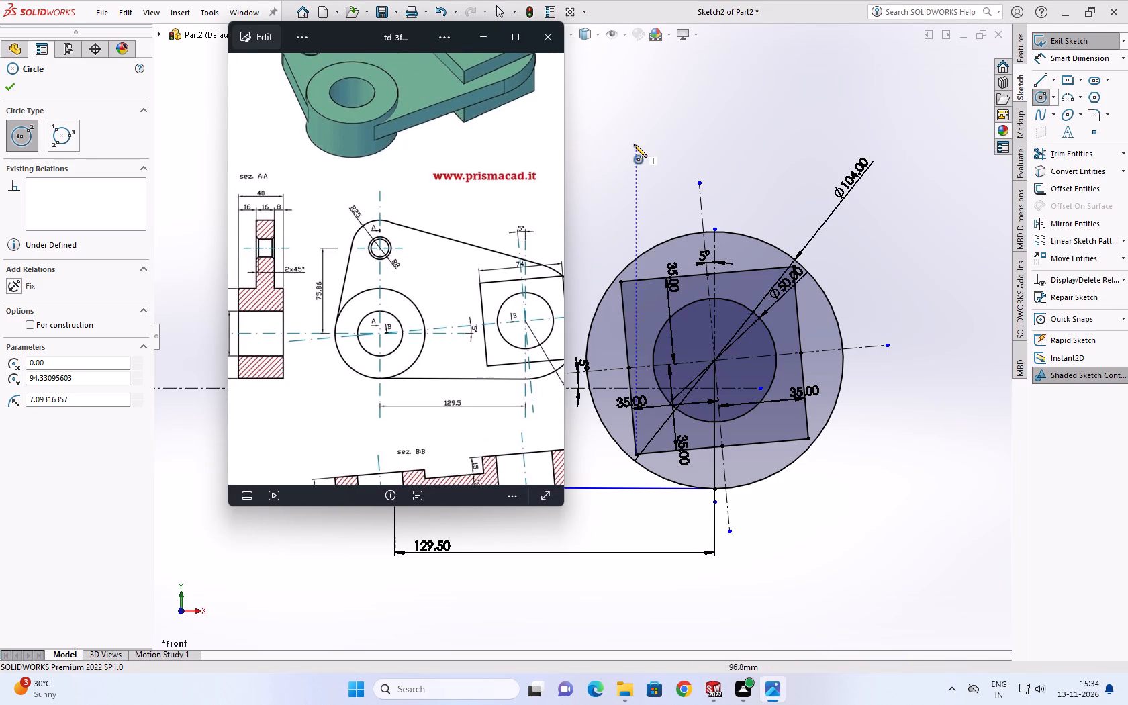
{"action": "right_click", "coordinate": [603, 148]}
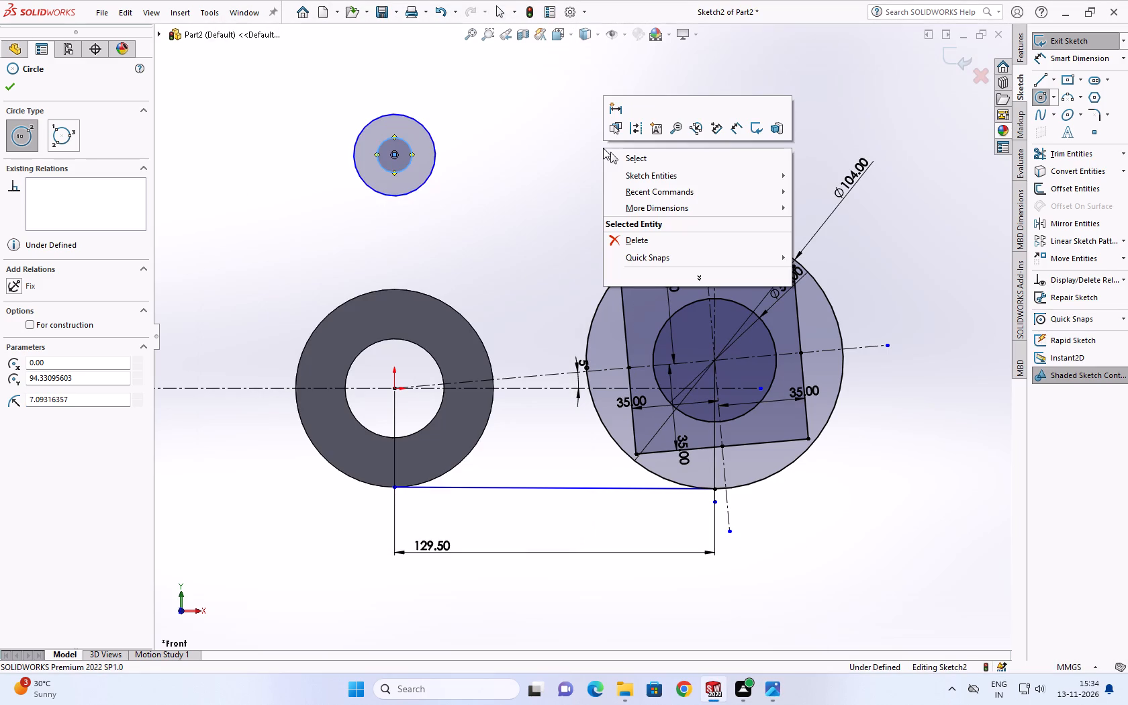
{"action": "left_click", "coordinate": [679, 165]}
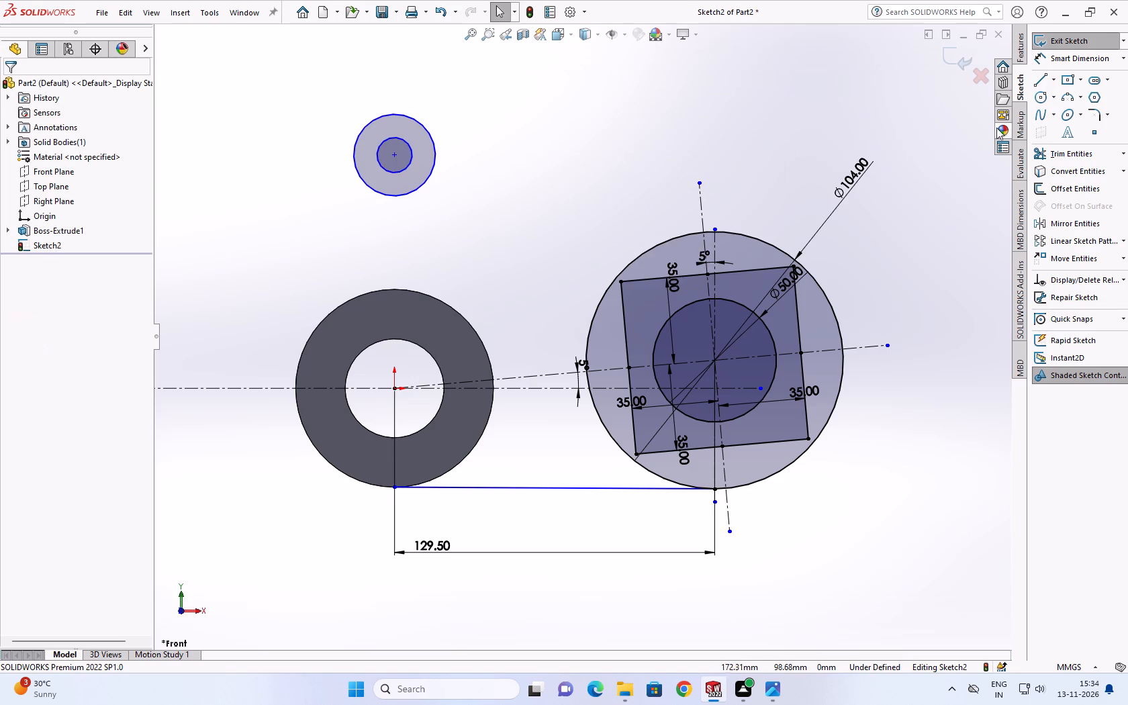
Dimension the diameter of the upper lug's outer circle as 25+25 mm.
{"action": "left_click", "coordinate": [1079, 63]}
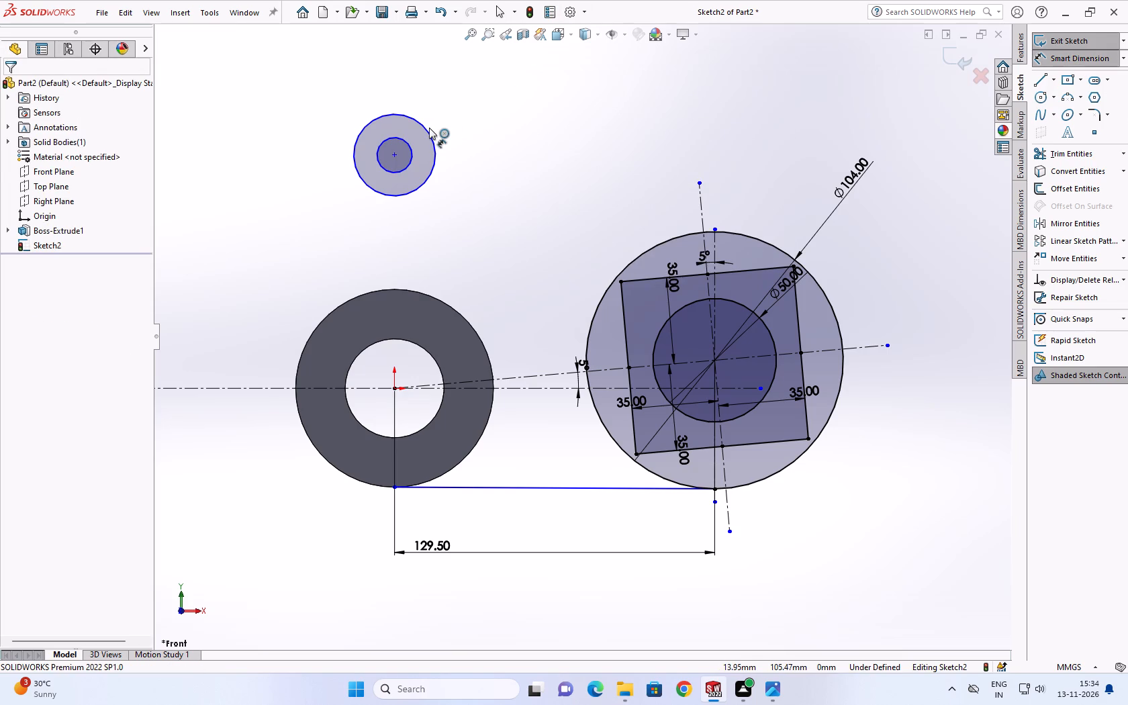
{"action": "left_click", "coordinate": [429, 128]}
{"action": "left_click", "coordinate": [463, 107]}
{"action": "type", "text": "25+25"}
{"action": "key", "text": "Return"}
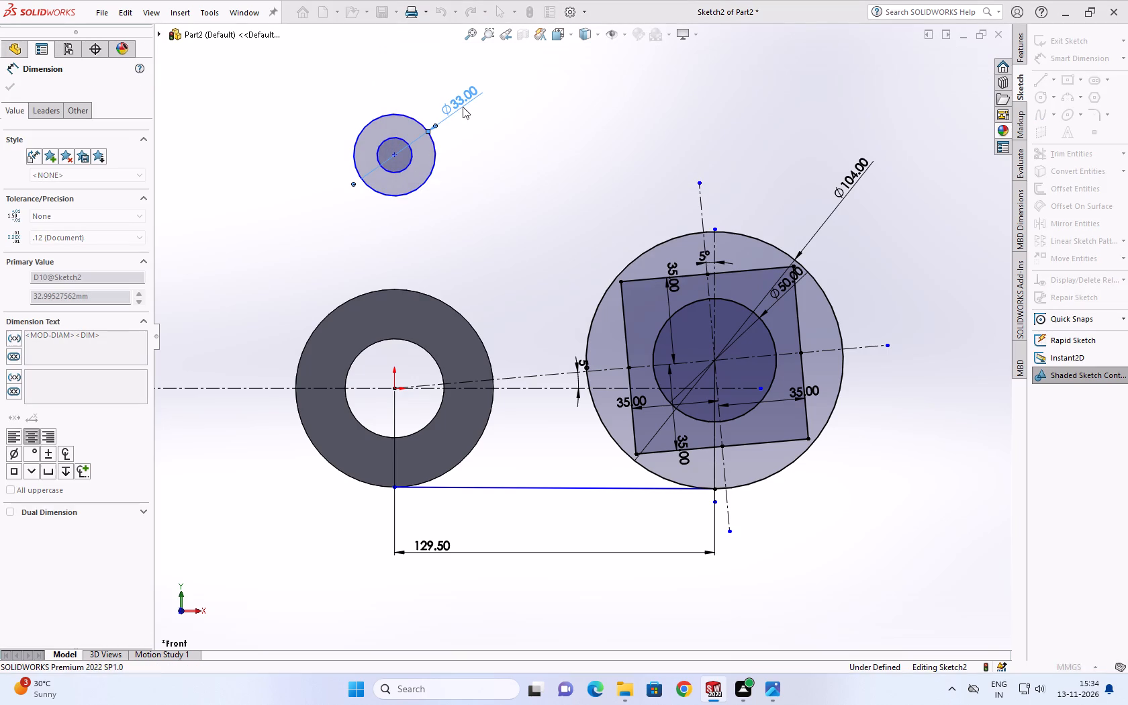
Dimension the diameter of the upper lug's inner circle as 16 mm.
{"action": "left_click", "coordinate": [412, 164]}
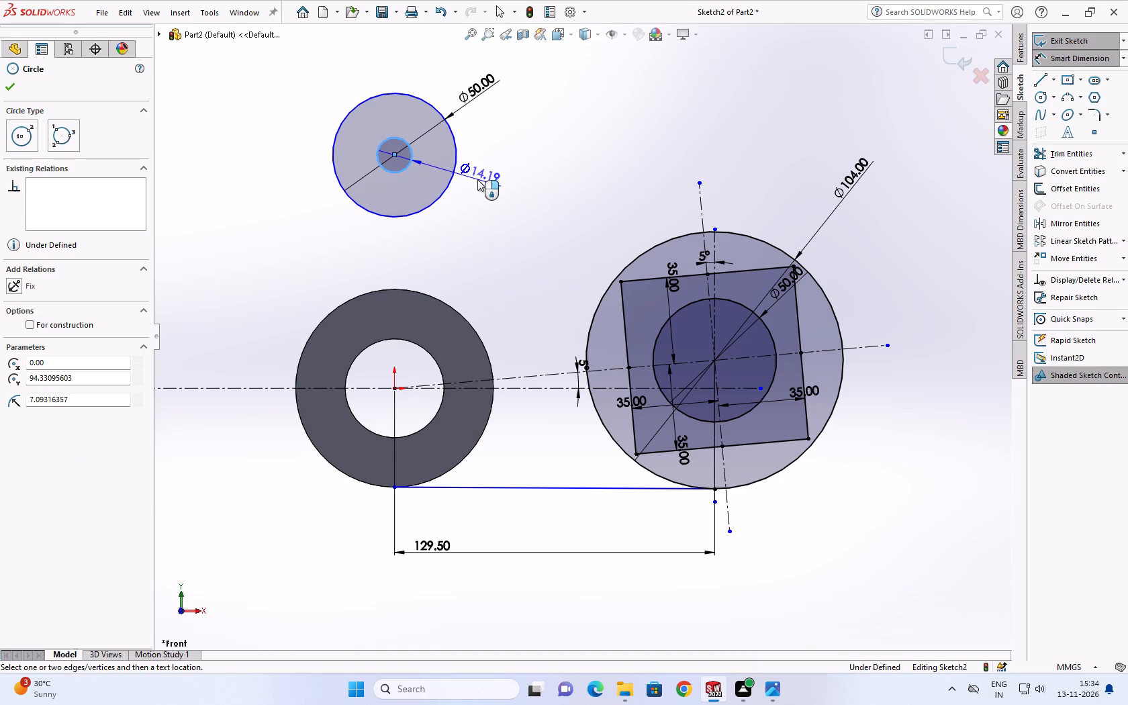
{"action": "left_click", "coordinate": [477, 179]}
{"action": "type", "text": "16"}
{"action": "key", "text": "Return"}
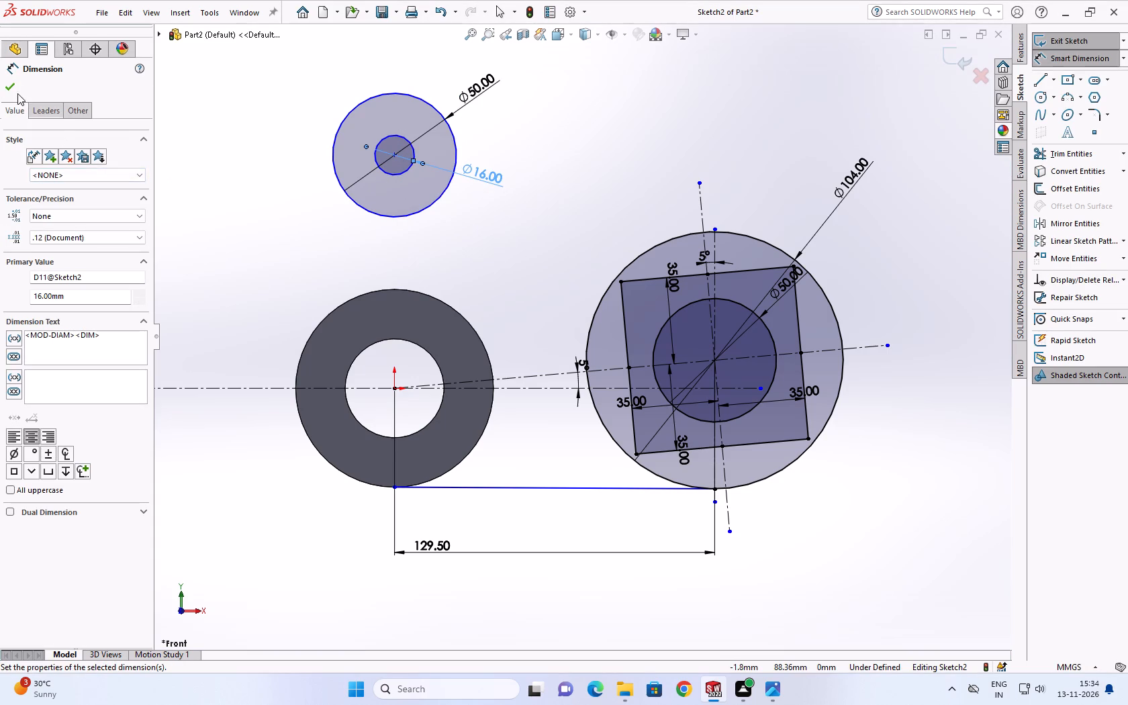
{"action": "left_click", "coordinate": [14, 89]}
Dimension the distance between the upper lug's centre and the origin as 100 mm.
{"action": "scroll", "coordinate": [289, 148], "scroll_direction": "down", "scroll_amount": 1}
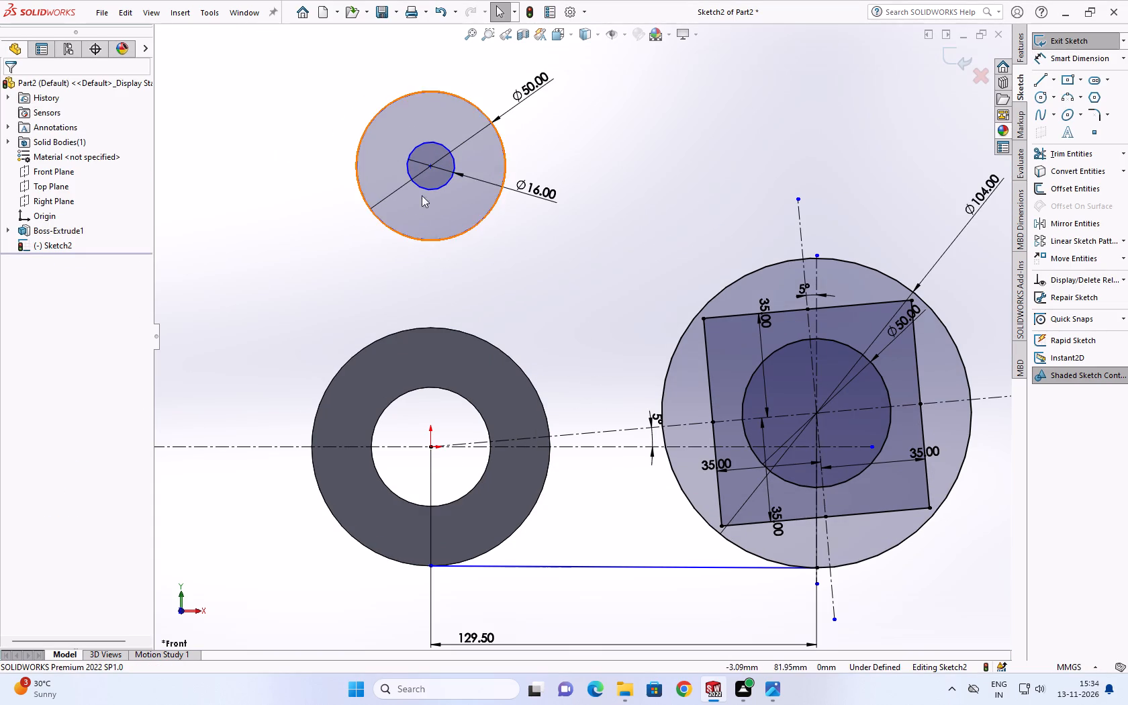
{"action": "left_click", "coordinate": [1090, 59]}
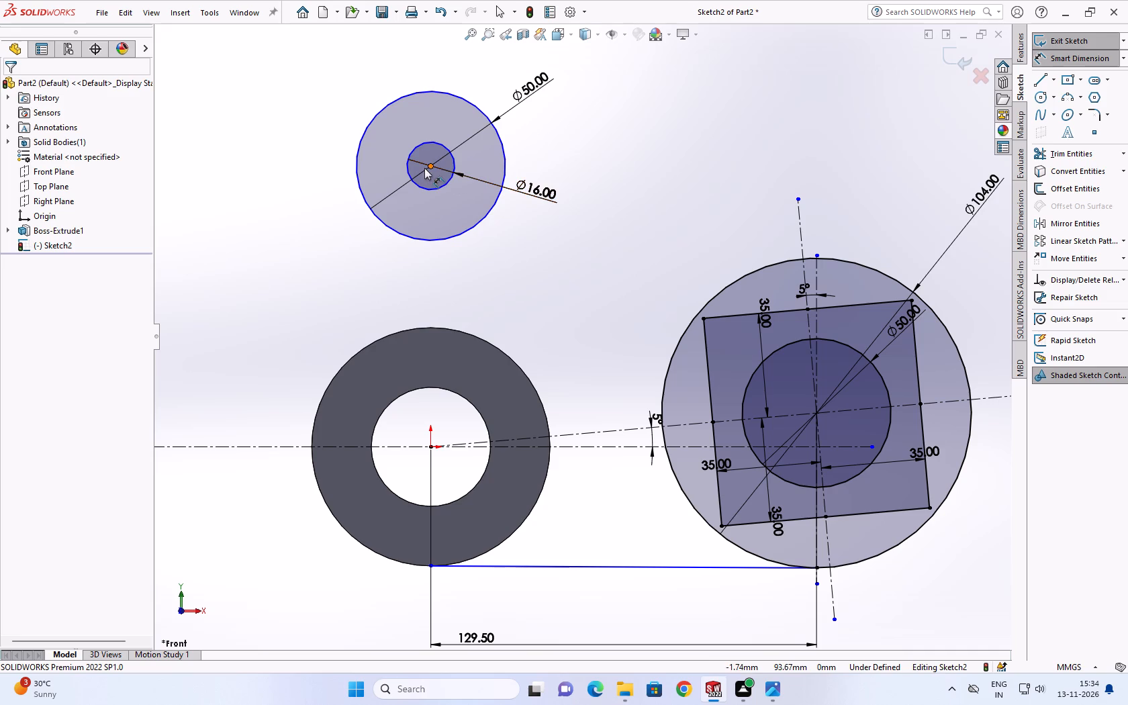
{"action": "left_click", "coordinate": [432, 164]}
{"action": "left_click", "coordinate": [434, 444]}
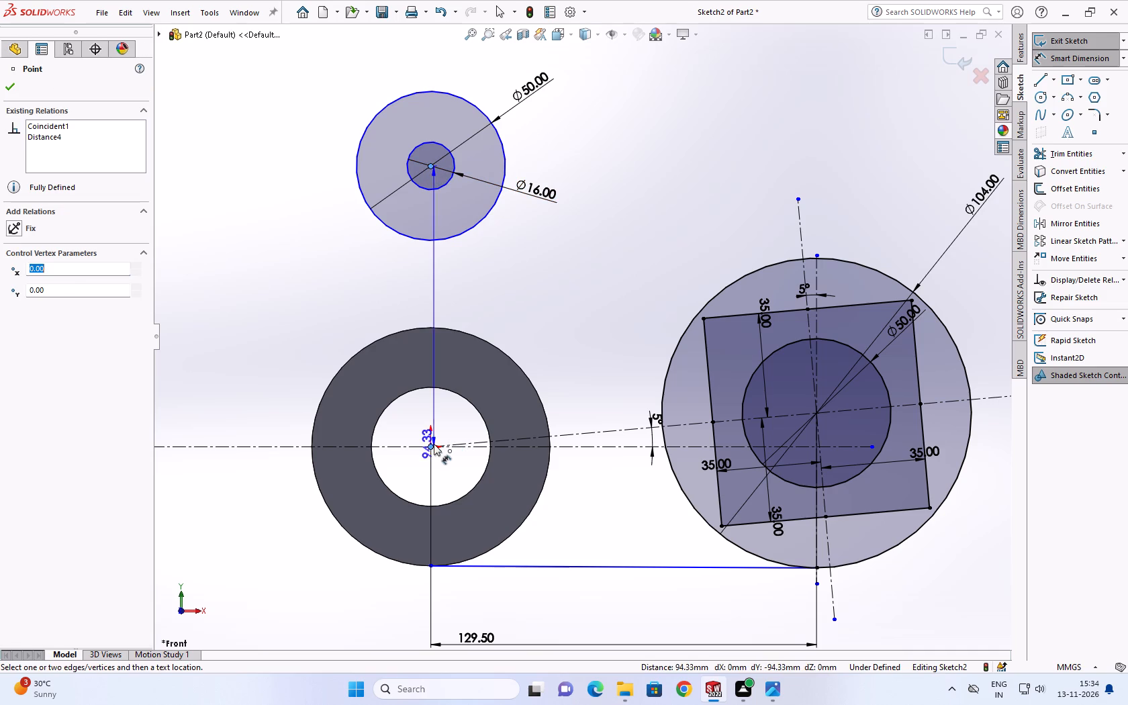
{"action": "left_click", "coordinate": [275, 314]}
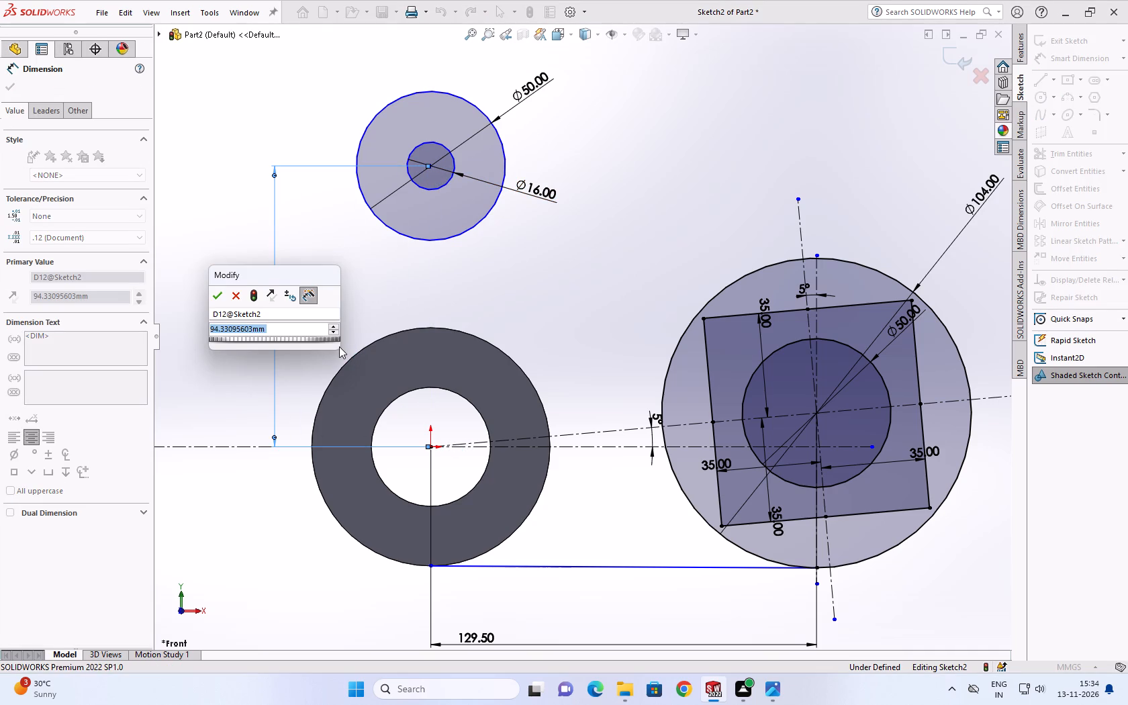
{"action": "type", "text": "100"}
{"action": "key", "text": "Return"}
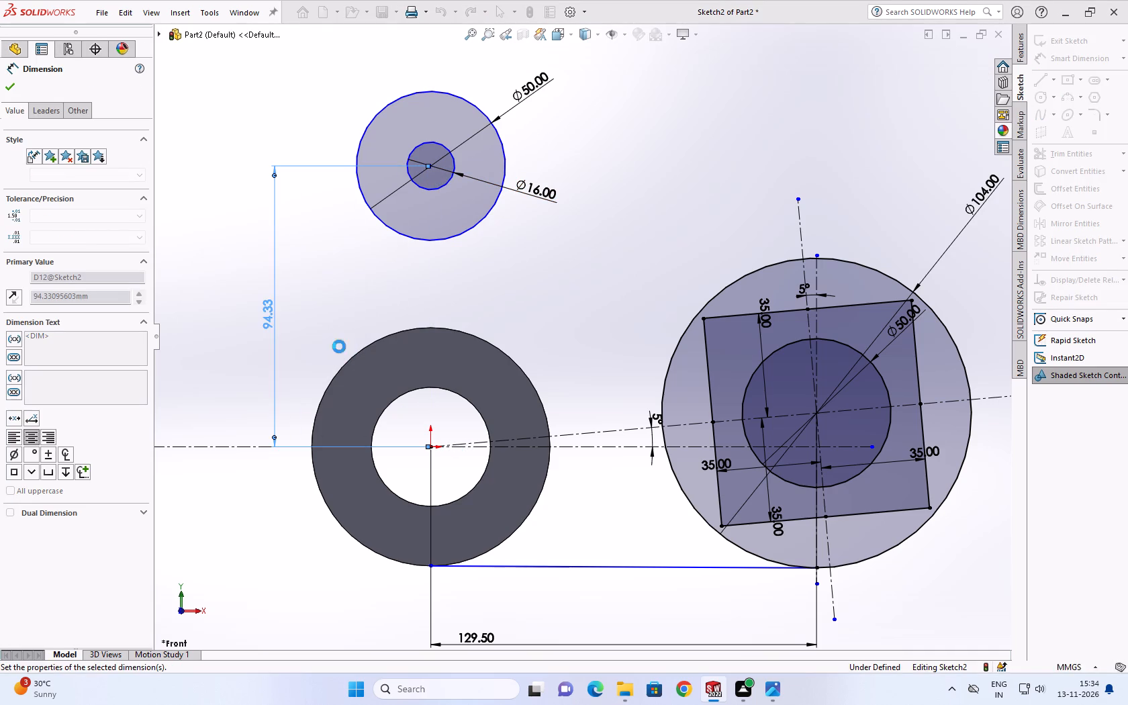
{"action": "scroll", "coordinate": [377, 281], "scroll_direction": "up", "scroll_amount": 2}
{"action": "scroll", "coordinate": [513, 299], "scroll_direction": "up", "scroll_amount": 1}
{"action": "scroll", "coordinate": [506, 287], "scroll_direction": "down", "scroll_amount": 2}
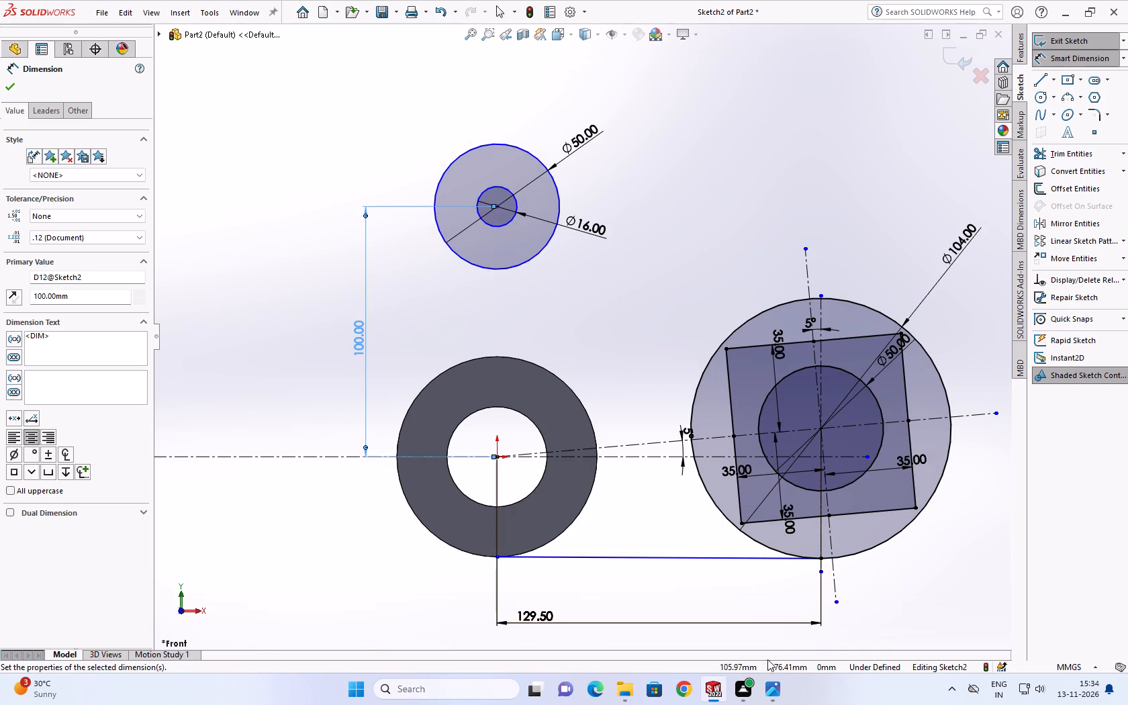
Check the upper lug's position relative to the round boss on the reference drawing in Photos, and close the viewer.
{"action": "left_click", "coordinate": [782, 696]}
{"action": "key", "text": "Escape"}
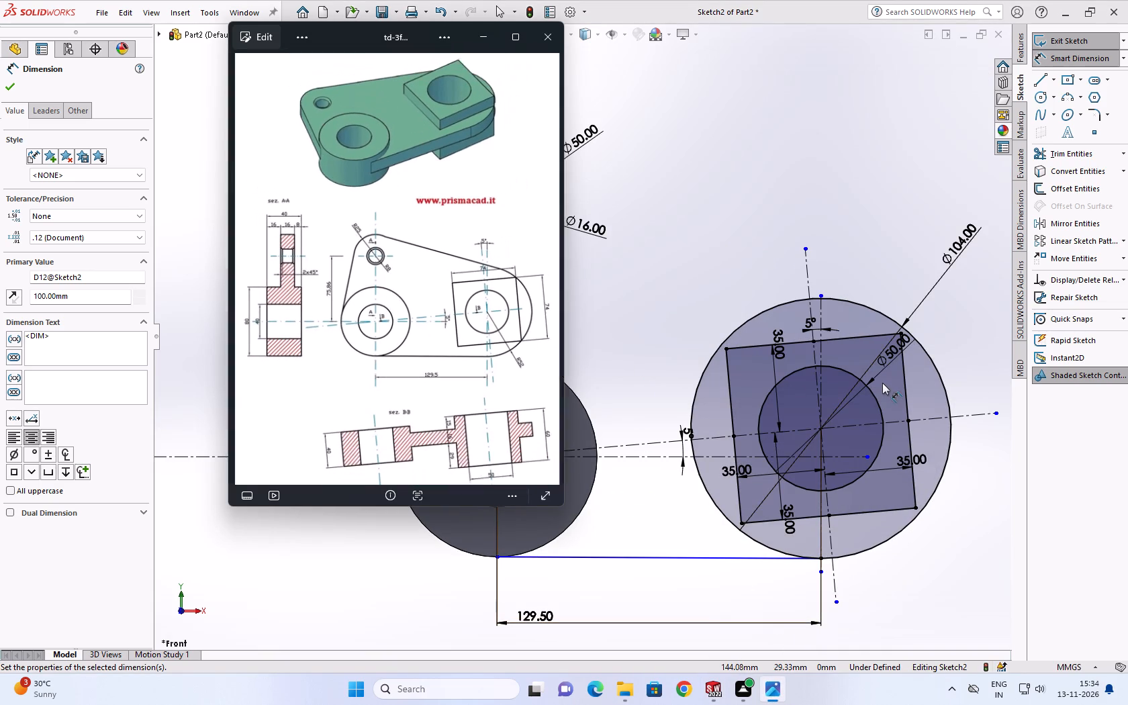
{"action": "left_click", "coordinate": [860, 608]}
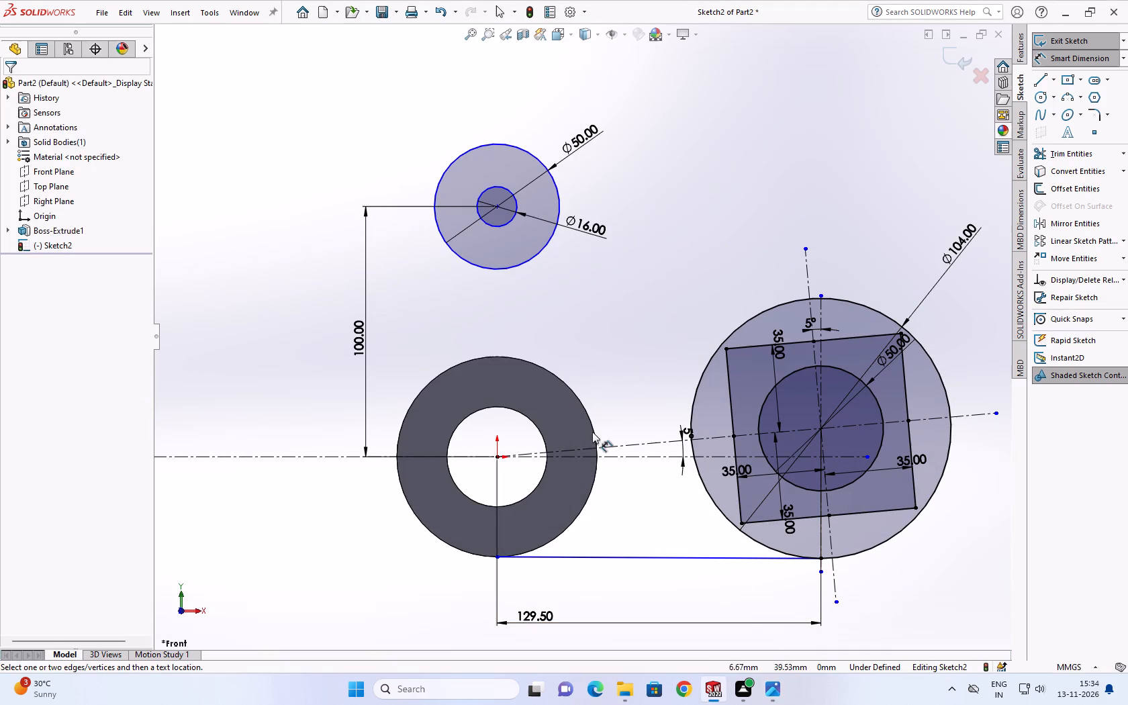
{"action": "left_click", "coordinate": [769, 686]}
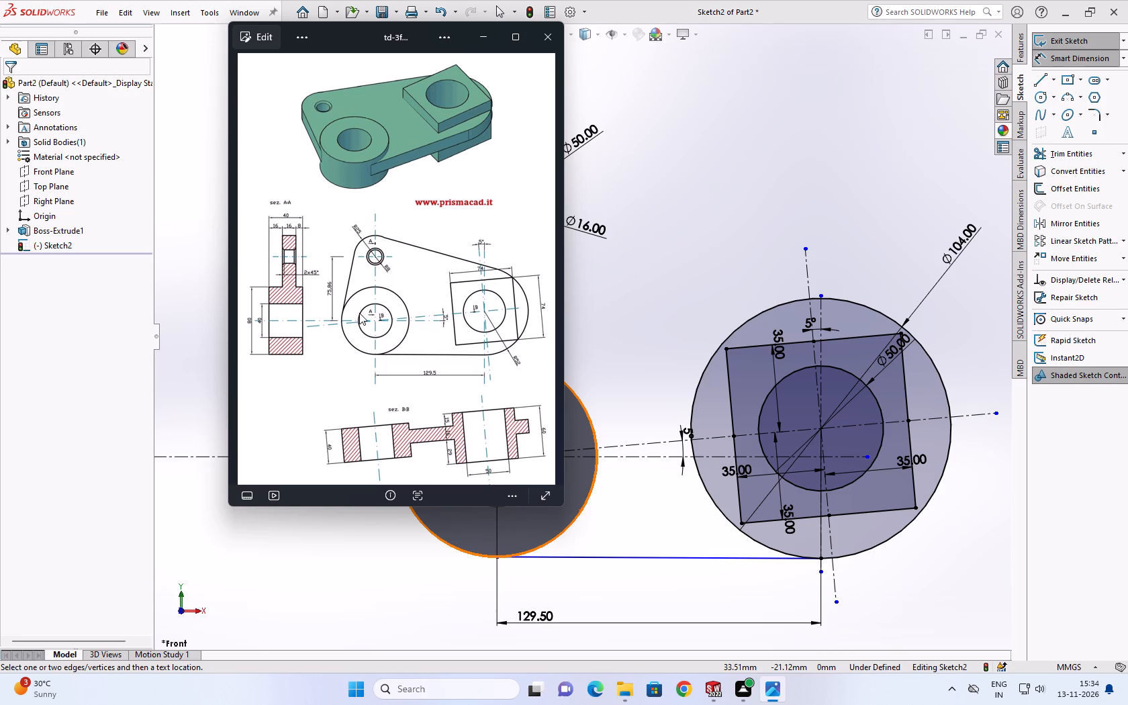
{"action": "key", "text": "Escape"}
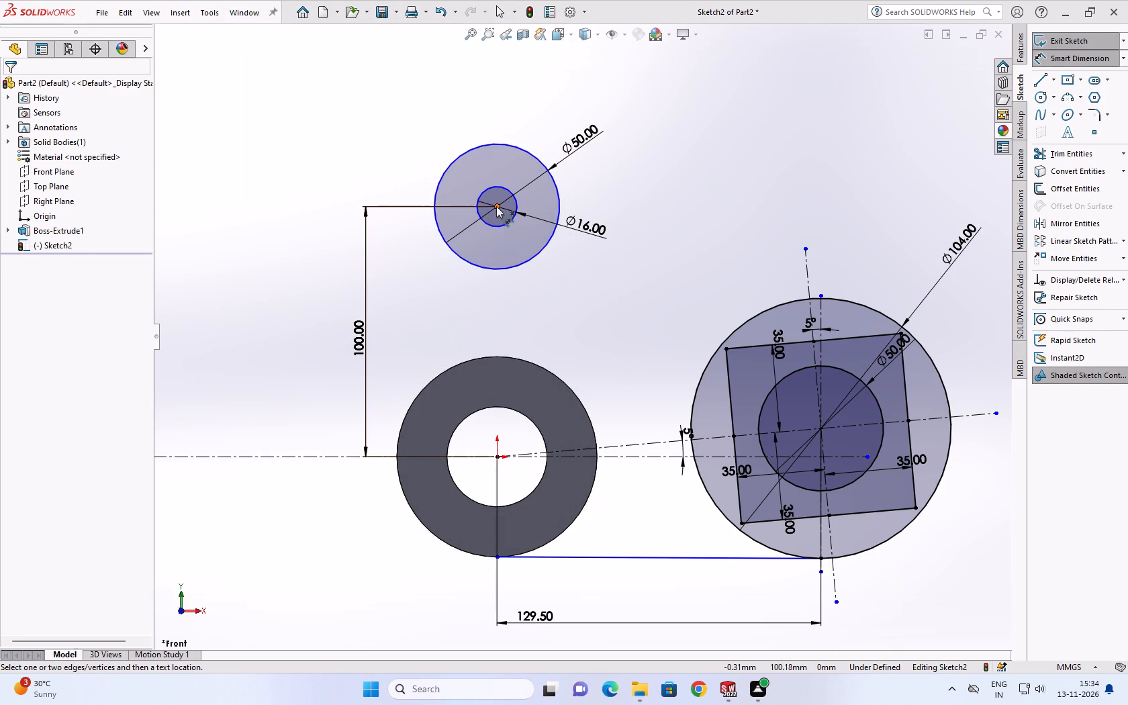
Move the upper lug's centre sideways to about 14.5 mm right of and 98.9 mm above the origin.
{"action": "left_click_drag", "start_coordinate": [496, 206], "coordinate": [521, 205]}
{"action": "key", "text": "Escape"}
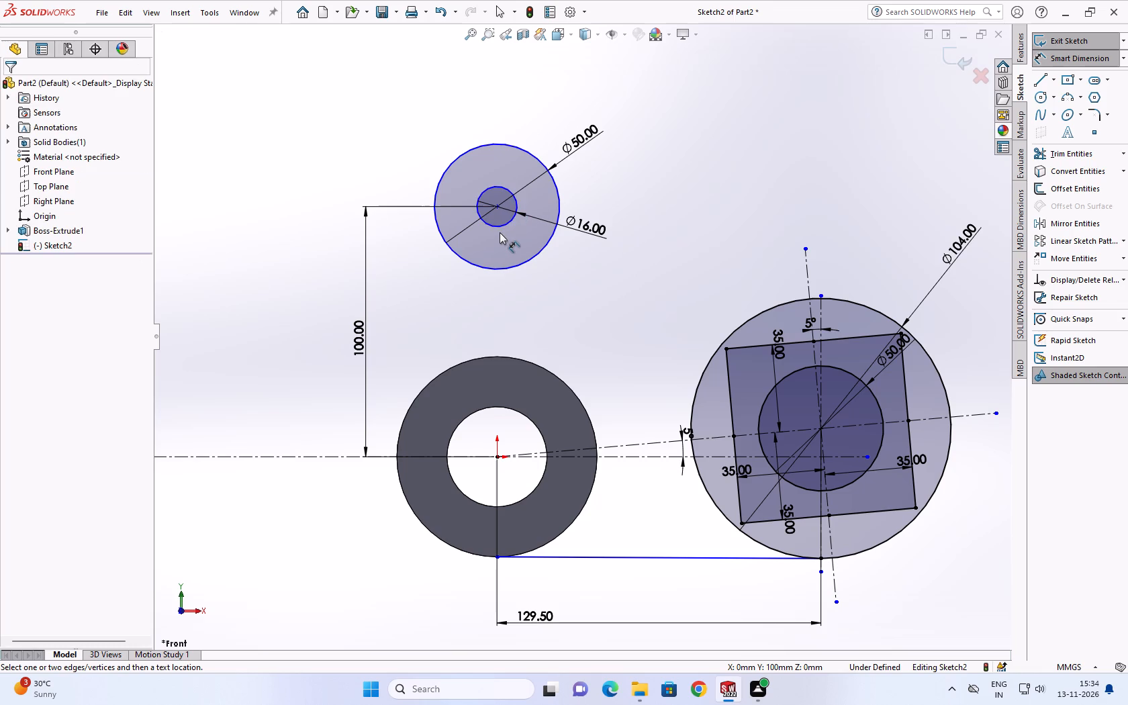
{"action": "left_click", "coordinate": [495, 203]}
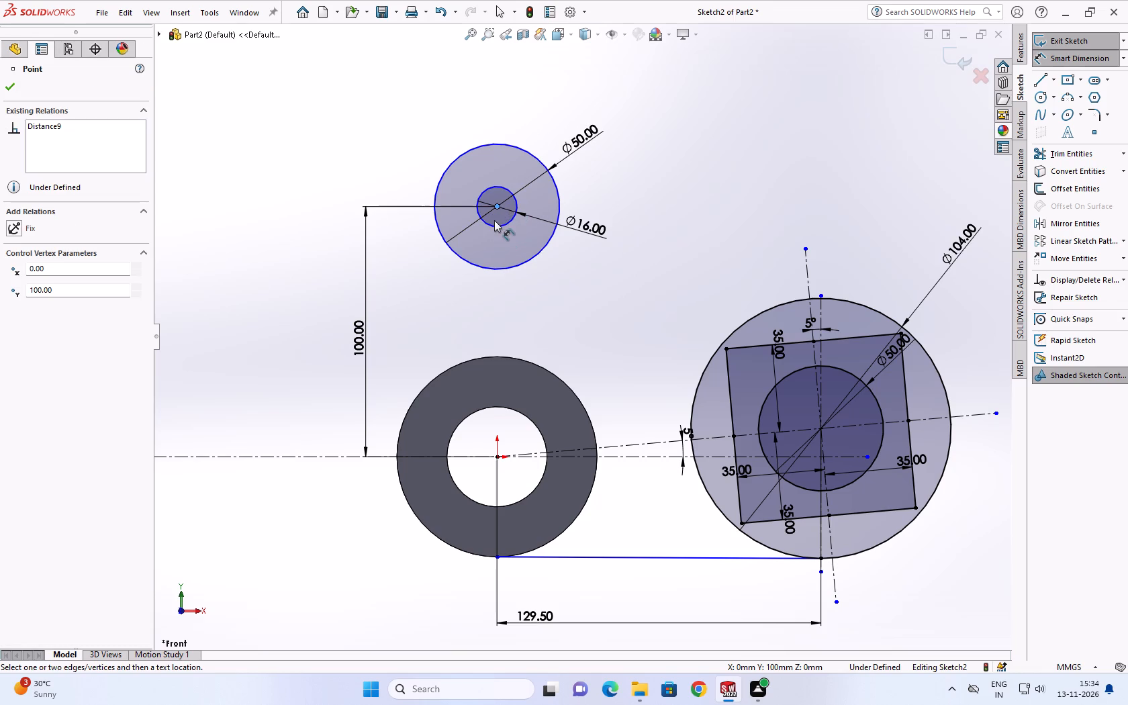
{"action": "key", "text": "Escape"}
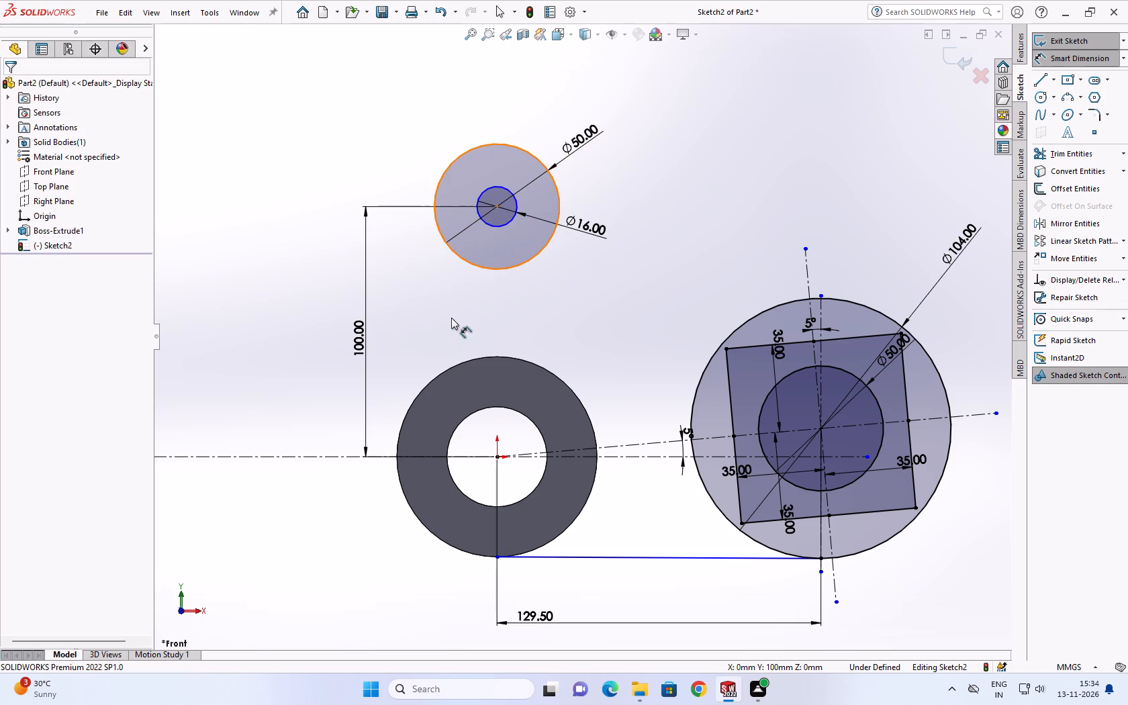
{"action": "key", "text": "Escape"}
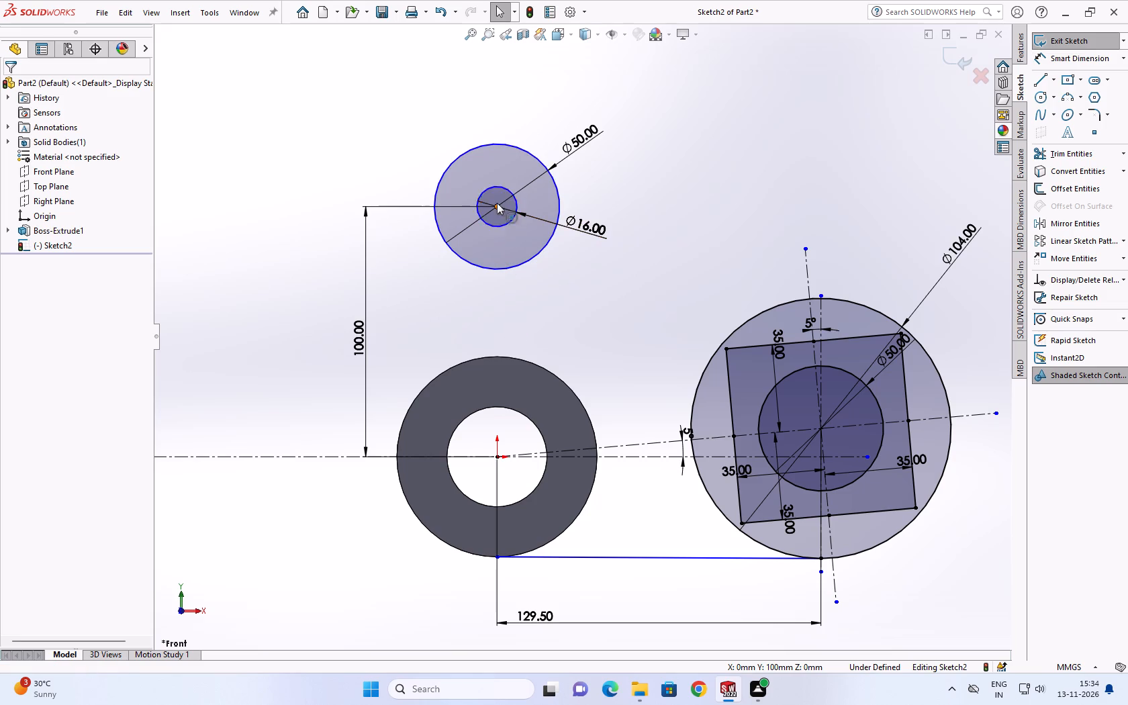
{"action": "left_click_drag", "start_coordinate": [497, 208], "coordinate": [499, 207]}
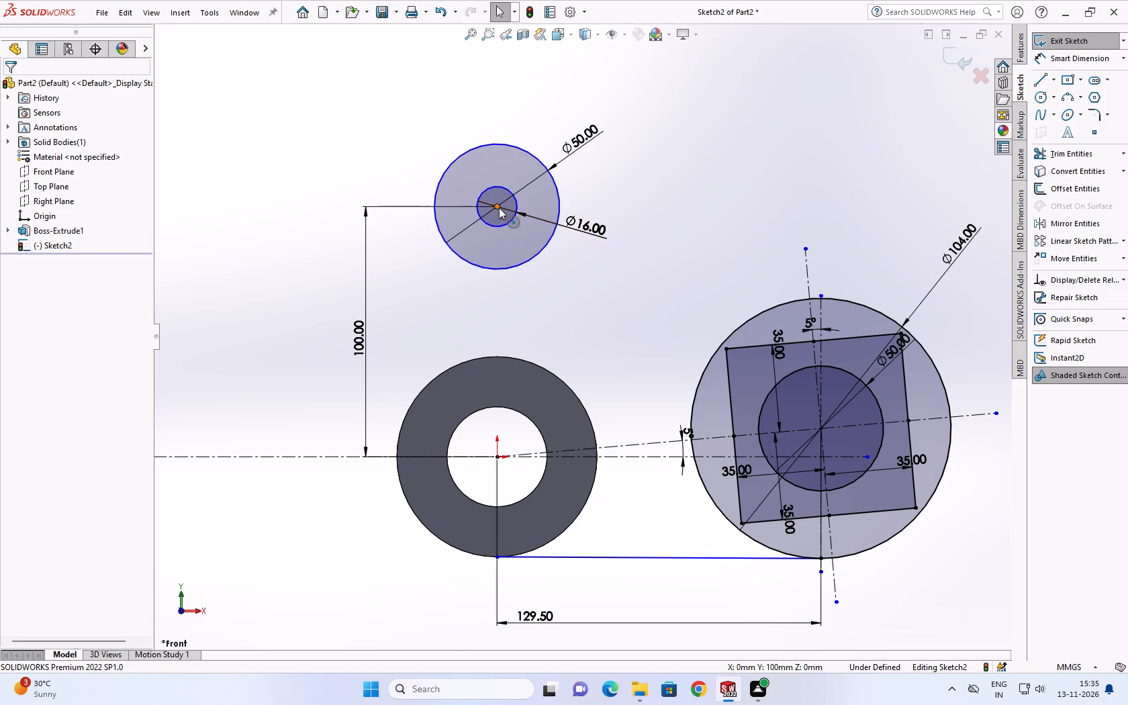
{"action": "left_click_drag", "start_coordinate": [499, 207], "coordinate": [536, 192]}
{"action": "key", "text": "Escape"}
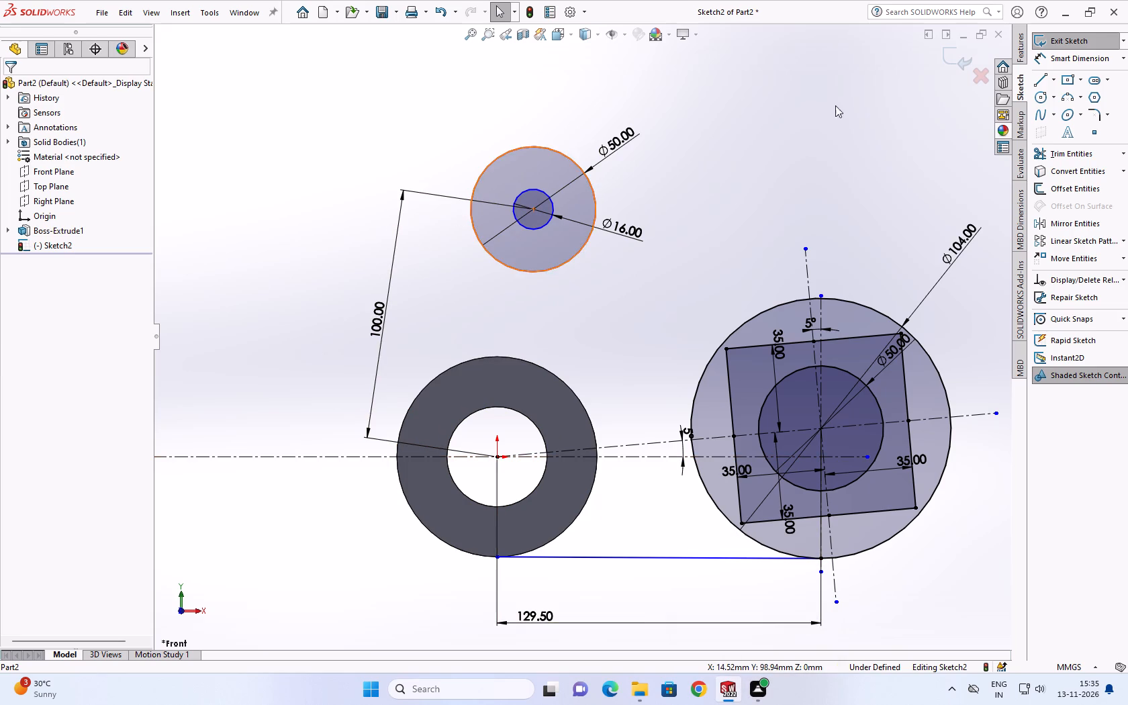
Sketch a line about 145 mm long from above the upper lug to the top of the 104 mm circle.
{"action": "left_click", "coordinate": [1043, 80]}
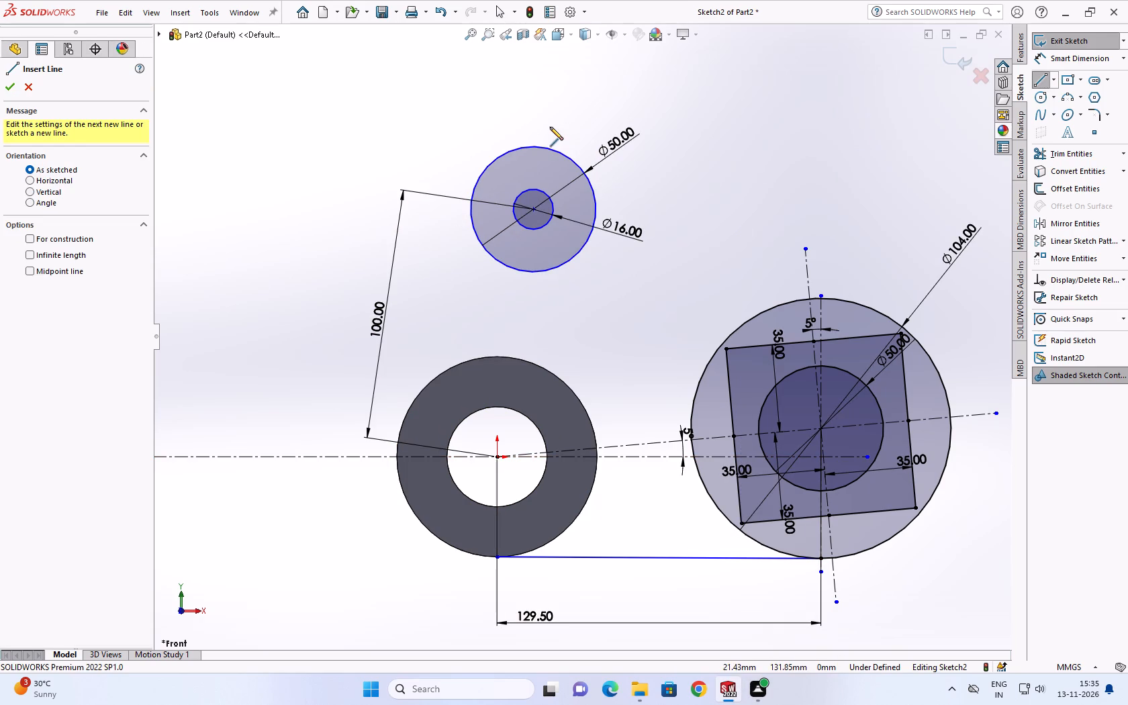
{"action": "left_click", "coordinate": [550, 127]}
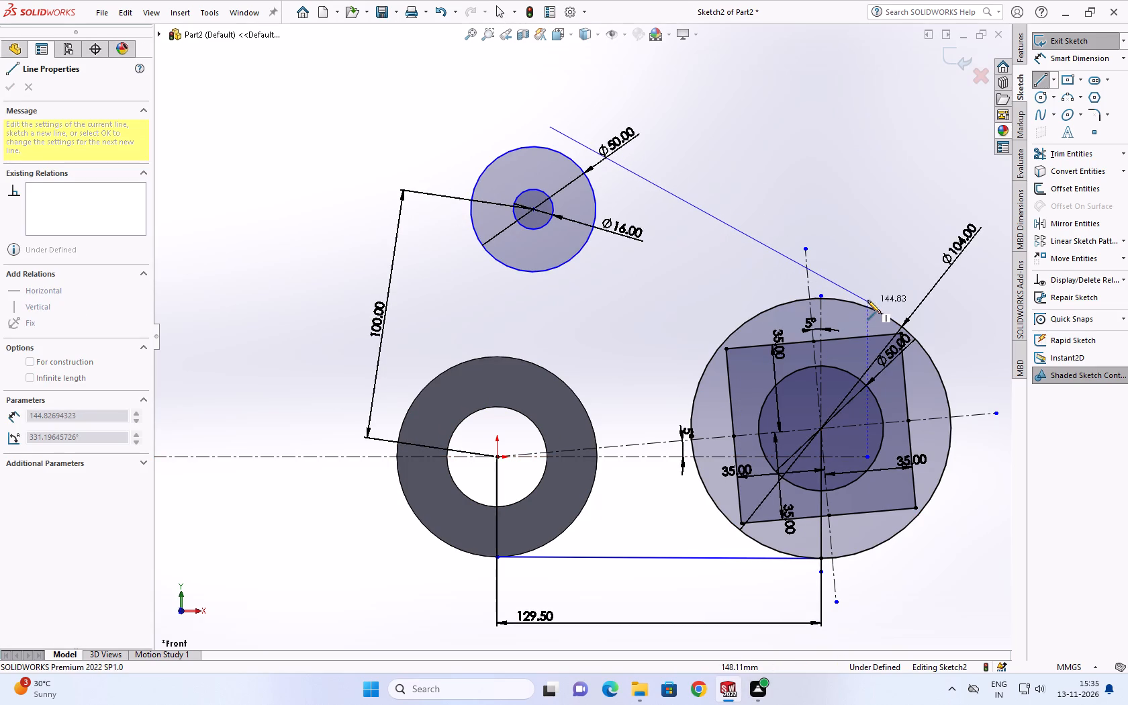
{"action": "left_click", "coordinate": [867, 300]}
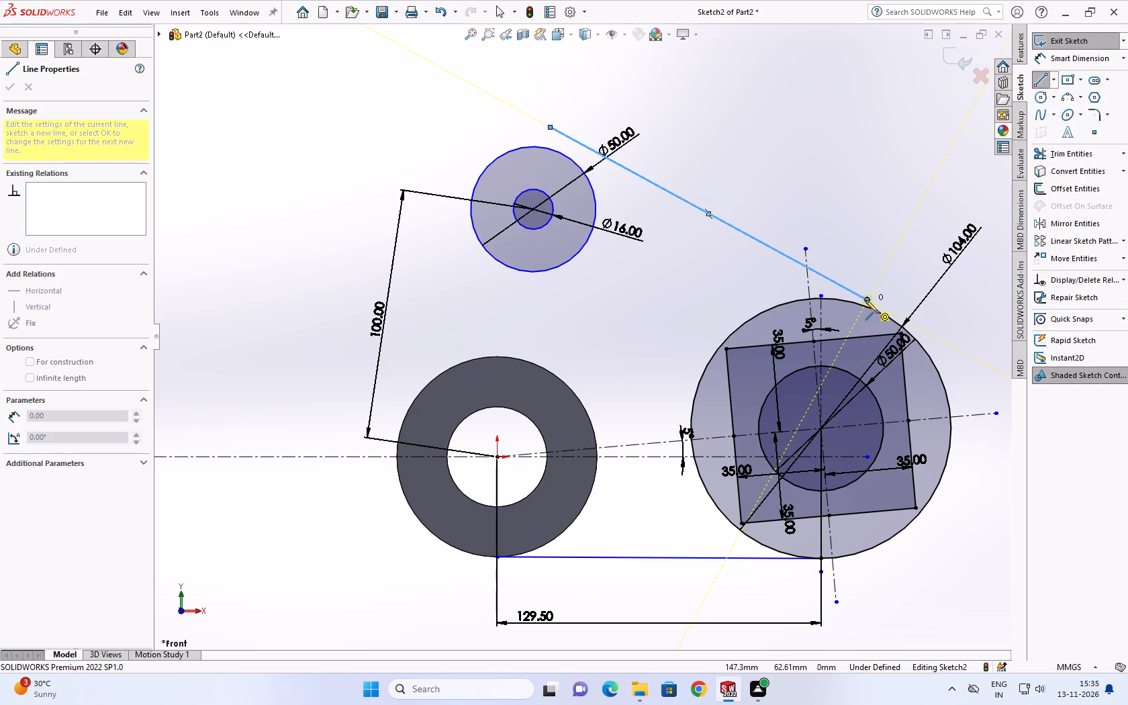
{"action": "key", "text": "Escape"}
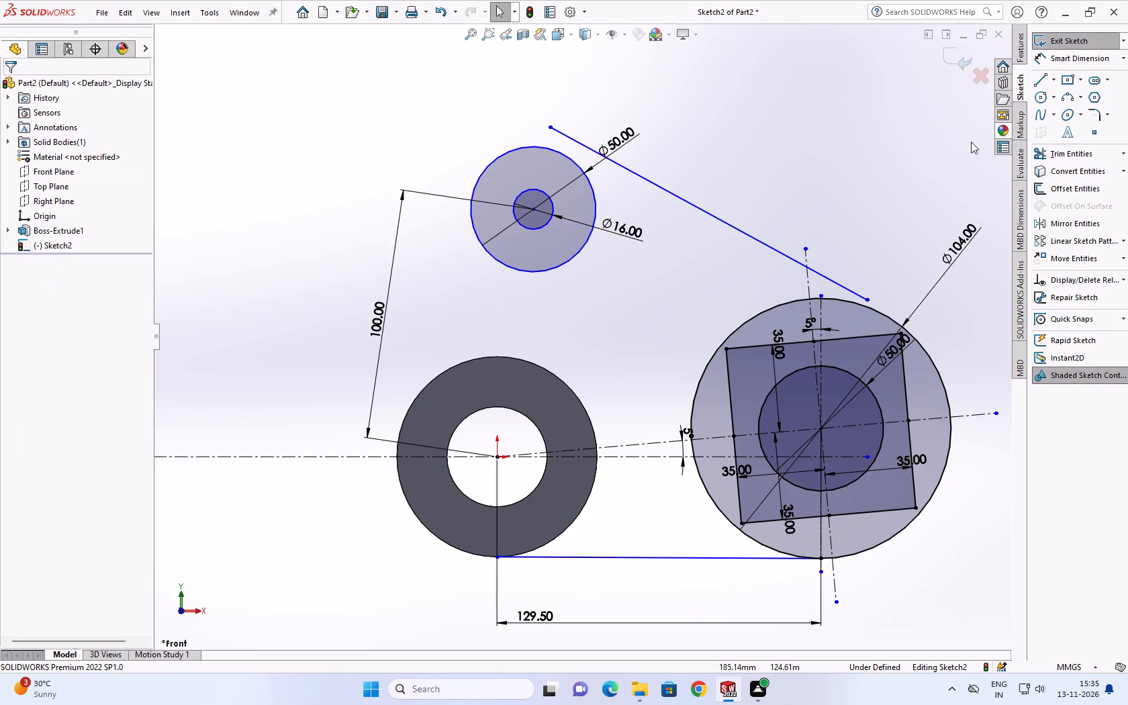
Sketch a line about 116 mm long from the upper lug's outer left side down to the round boss's outer edge.
{"action": "left_click", "coordinate": [1038, 81]}
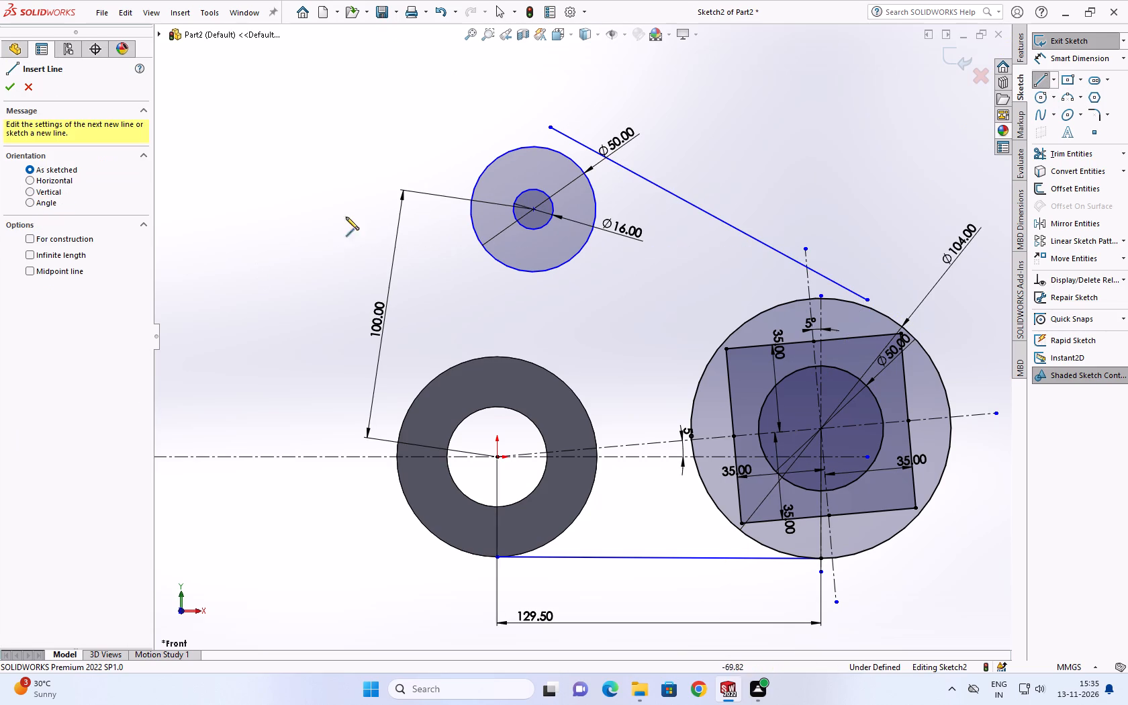
{"action": "left_click", "coordinate": [474, 140]}
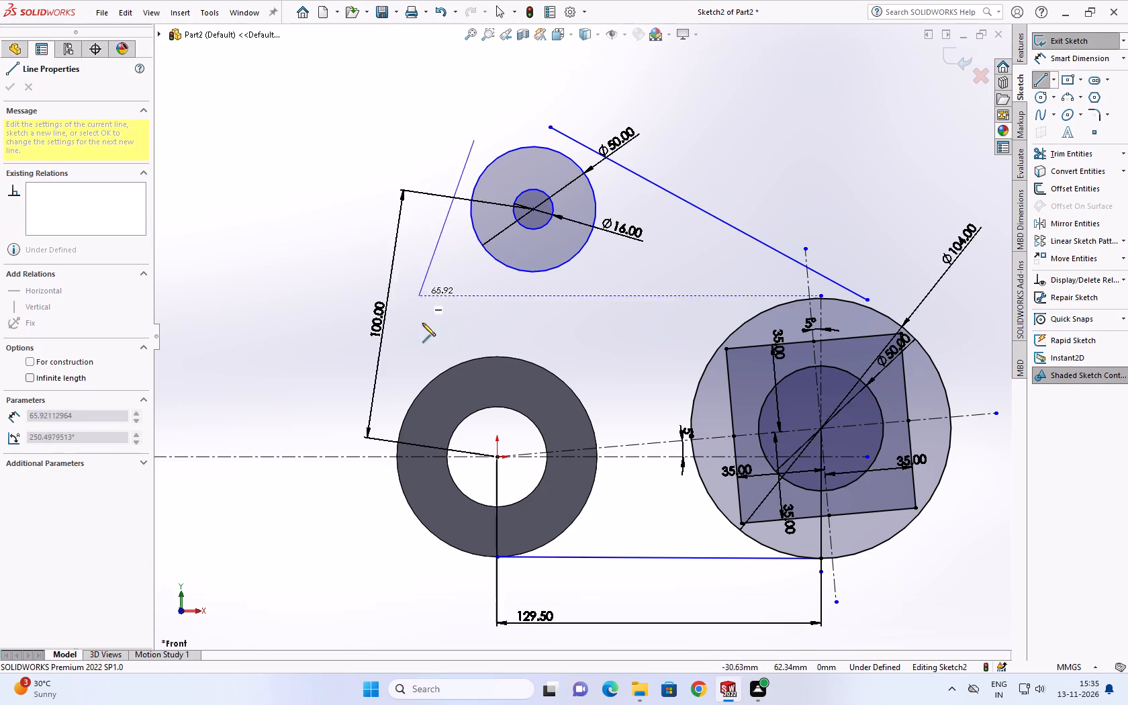
{"action": "left_click", "coordinate": [402, 422]}
{"action": "key", "text": "Escape"}
Convert the round boss's 80 mm outer edge into a sketch circle.
{"action": "scroll", "coordinate": [402, 393], "scroll_direction": "down", "scroll_amount": 2}
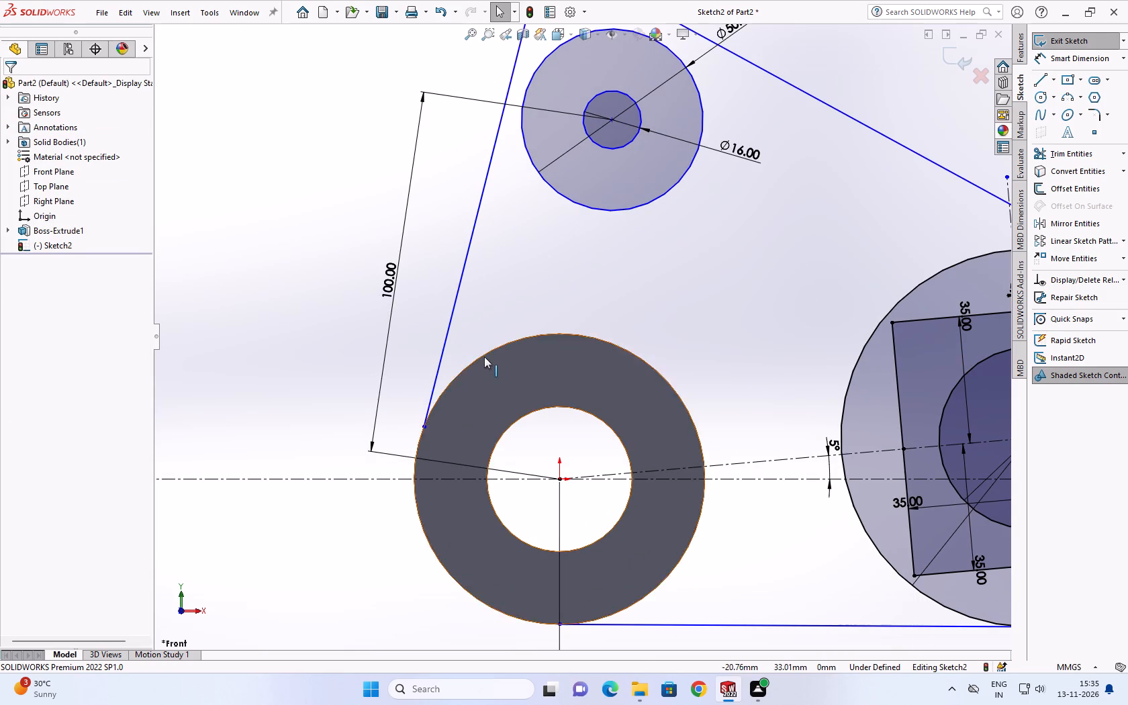
{"action": "left_click", "coordinate": [484, 353]}
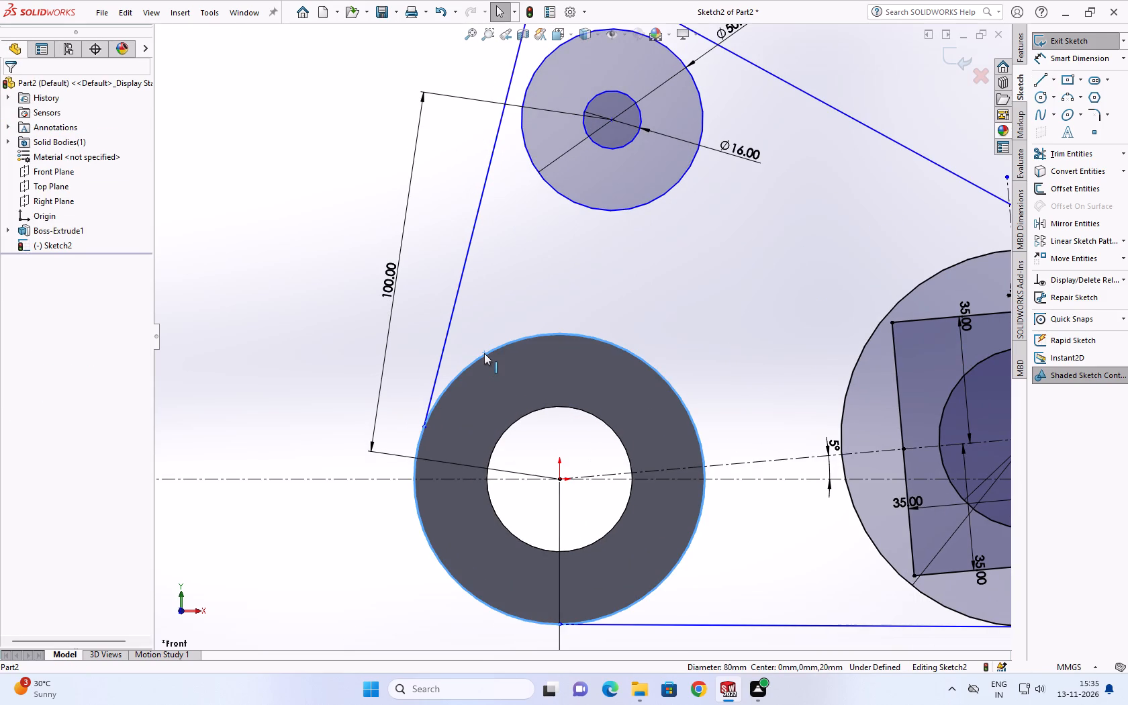
{"action": "left_click", "coordinate": [1092, 175]}
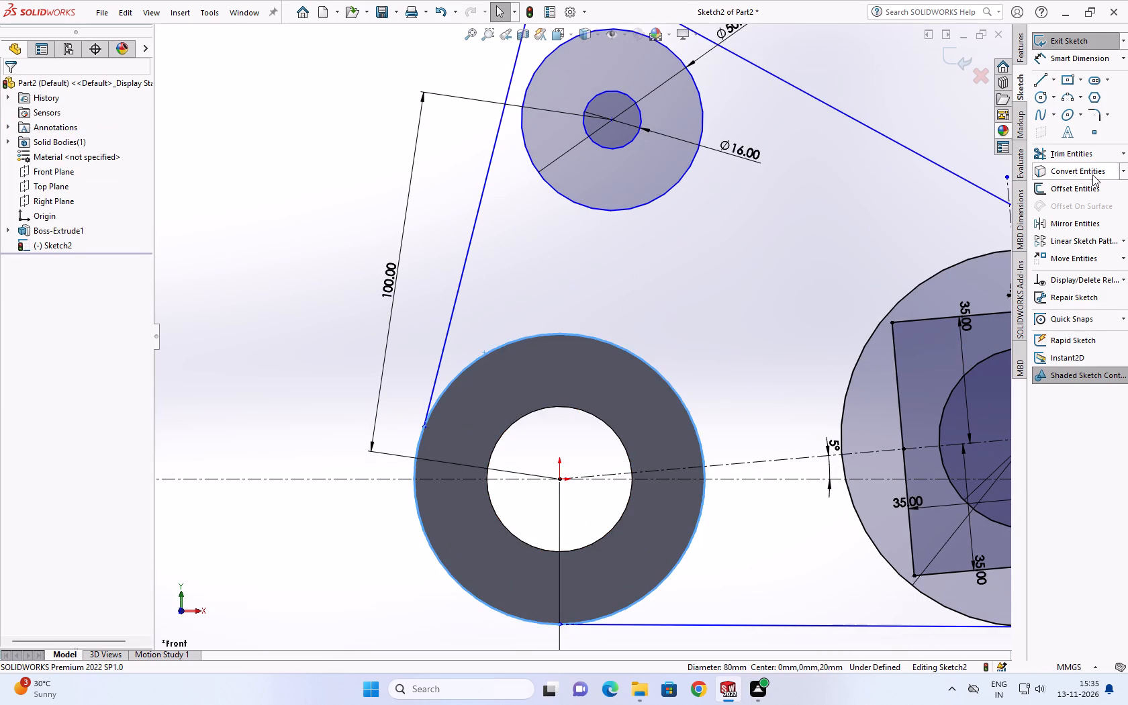
Make the left connecting line tangent to the round boss's converted 80 mm circle.
{"action": "scroll", "coordinate": [681, 280], "scroll_direction": "up", "scroll_amount": 1}
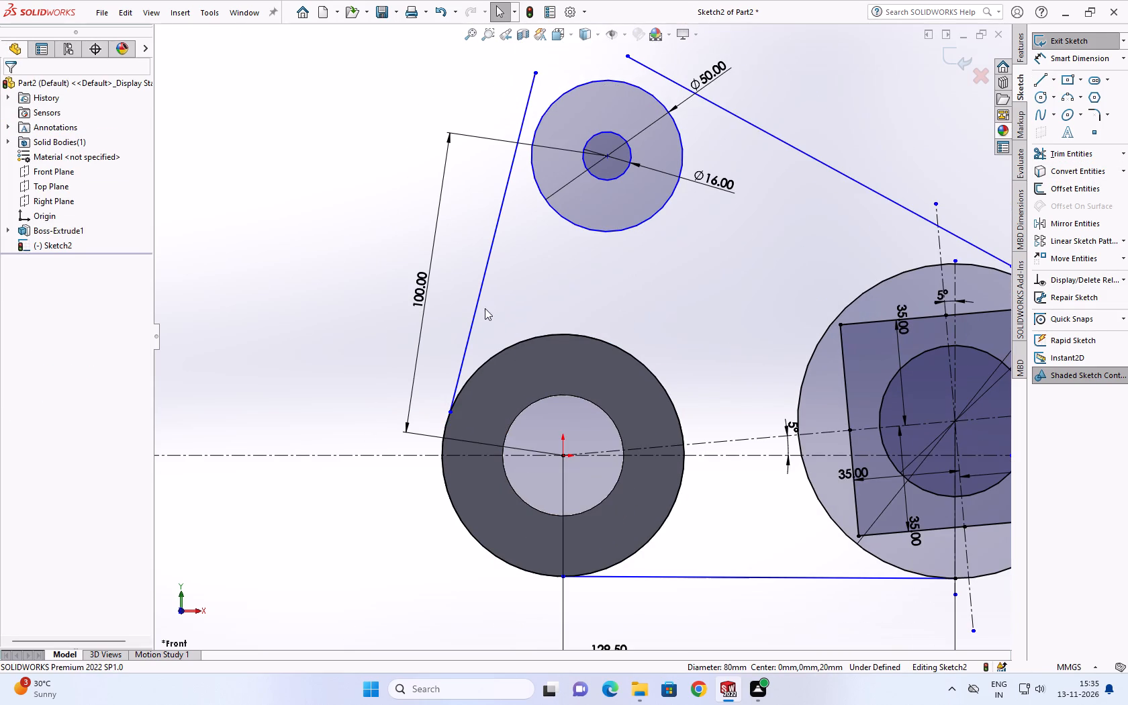
{"action": "left_click", "coordinate": [474, 321]}
{"action": "left_click", "coordinate": [473, 370], "text": "ctrl"}
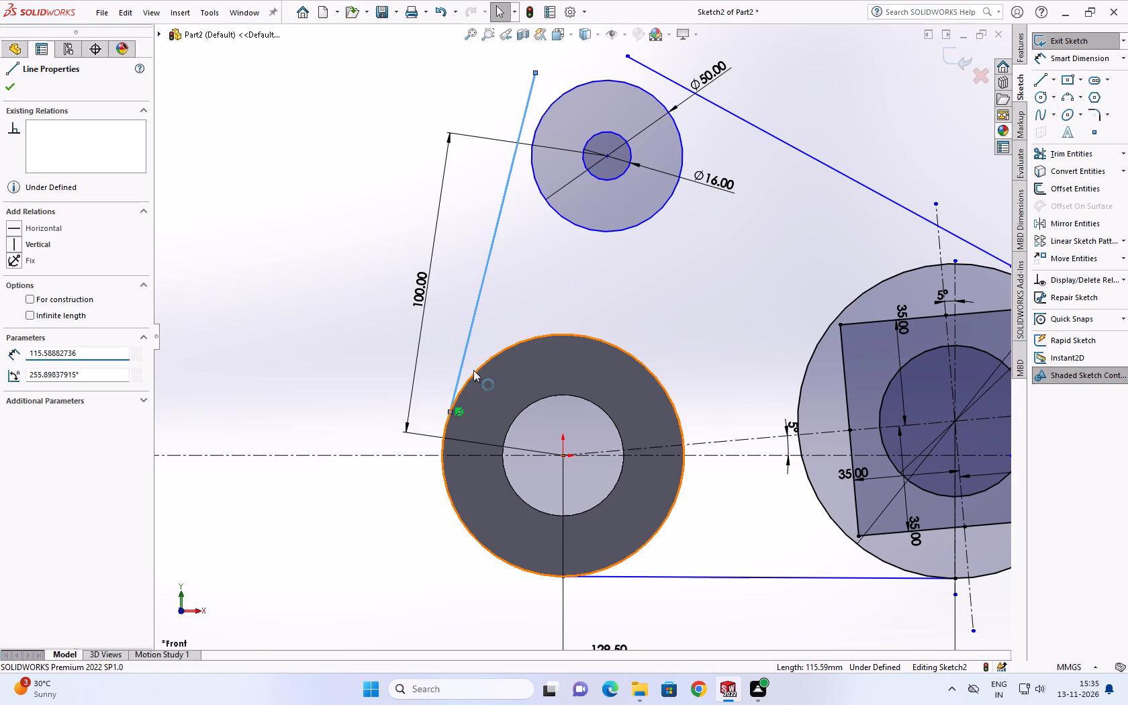
{"action": "left_click", "coordinate": [9, 303]}
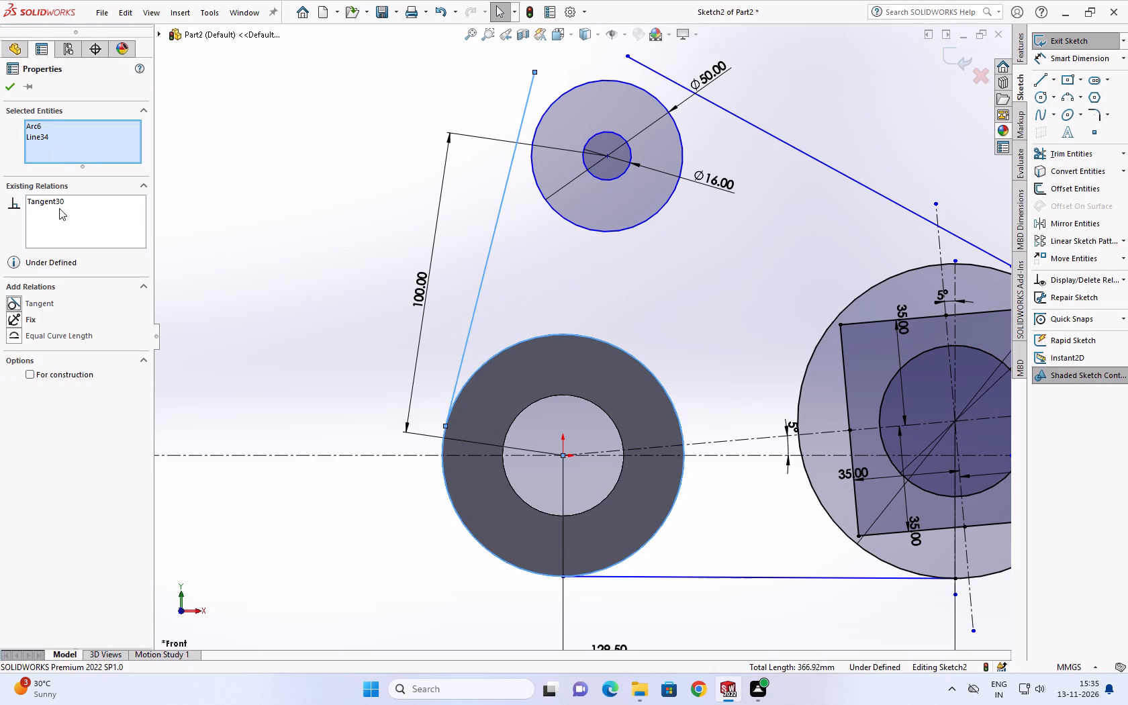
{"action": "left_click", "coordinate": [2, 87]}
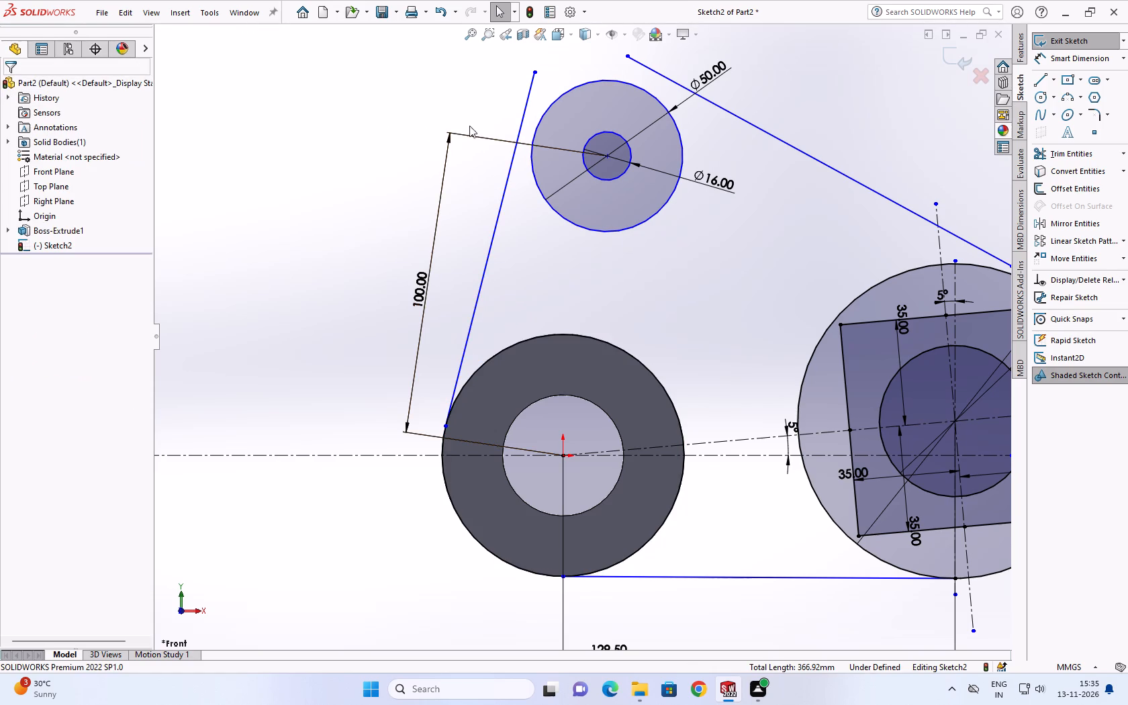
Make the left connecting line tangent to the upper lug's 50 mm outer circle.
{"action": "left_click", "coordinate": [522, 109], "text": "ctrl"}
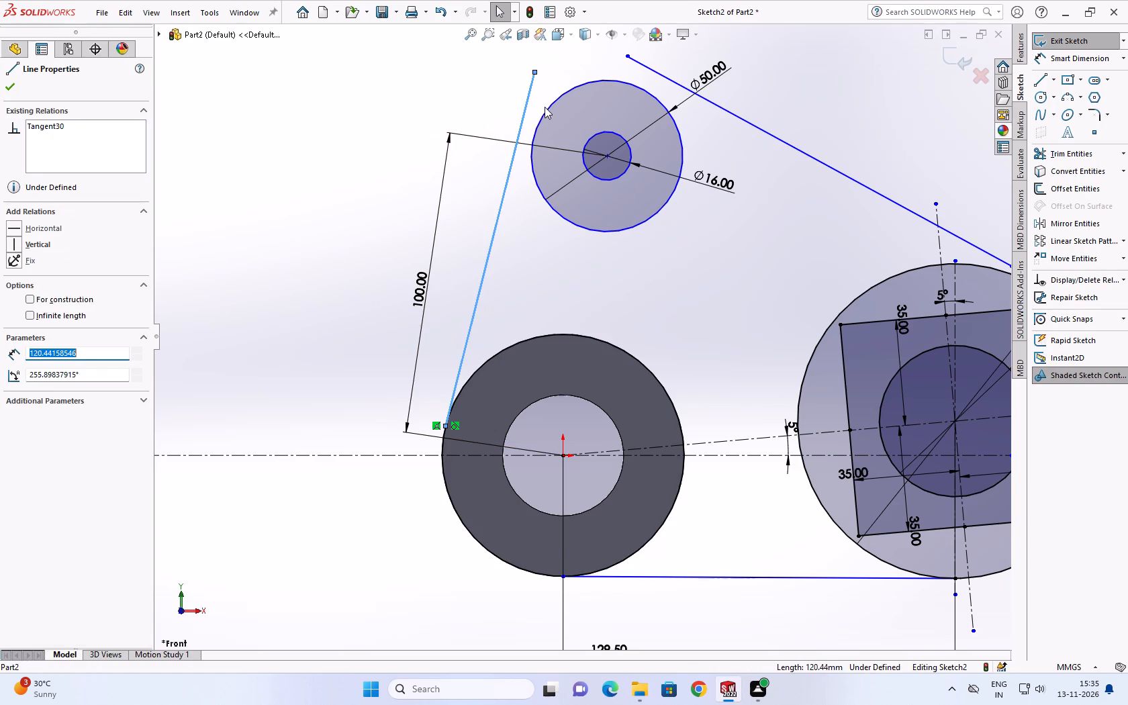
{"action": "left_click", "coordinate": [547, 107], "text": "ctrl"}
{"action": "left_click", "coordinate": [11, 300]}
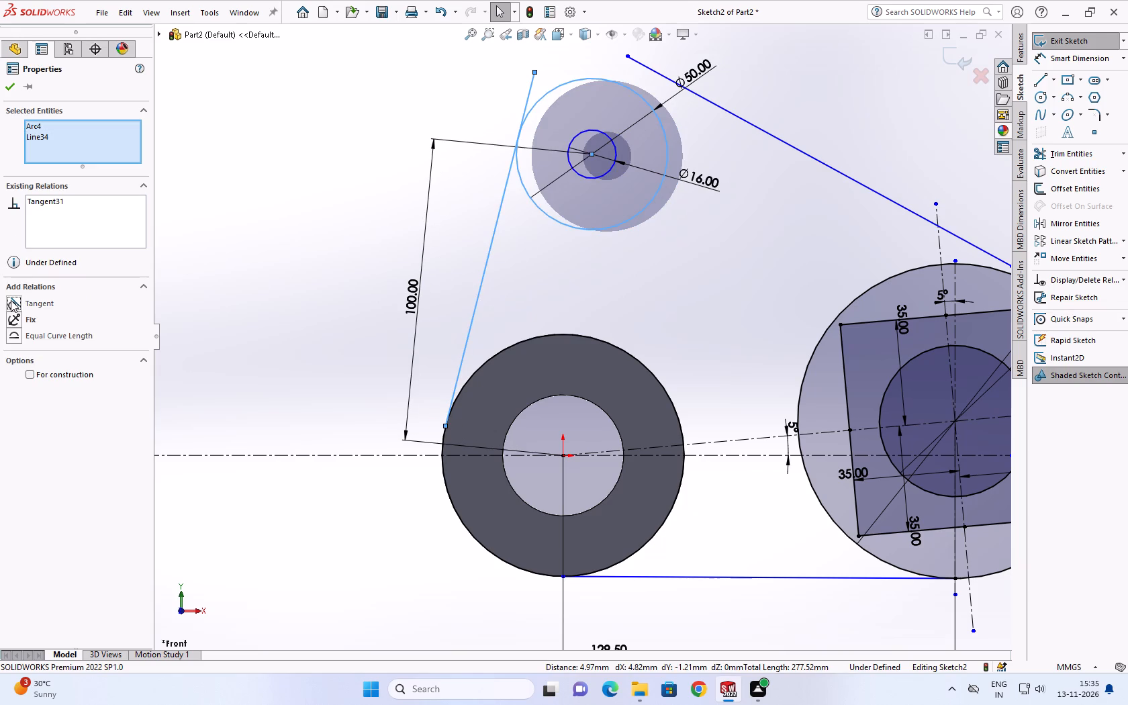
{"action": "left_click", "coordinate": [9, 86]}
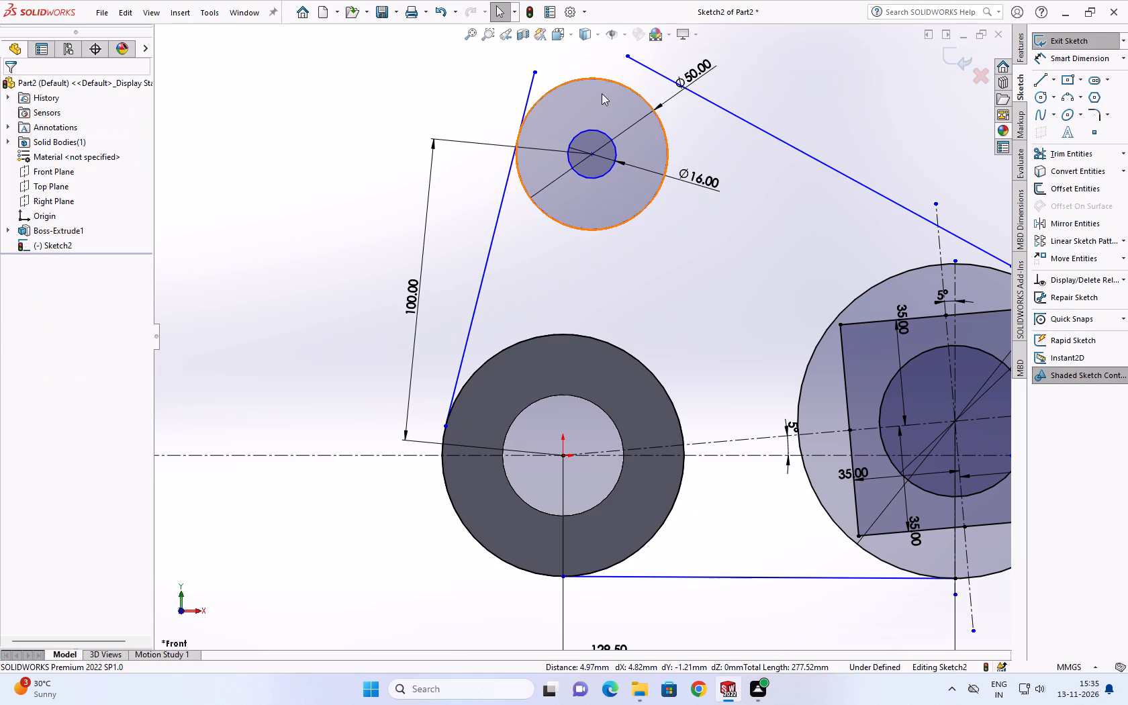
Make the sloping line on the right tangent to the upper lug's 50 mm outer circle.
{"action": "left_click", "coordinate": [652, 72]}
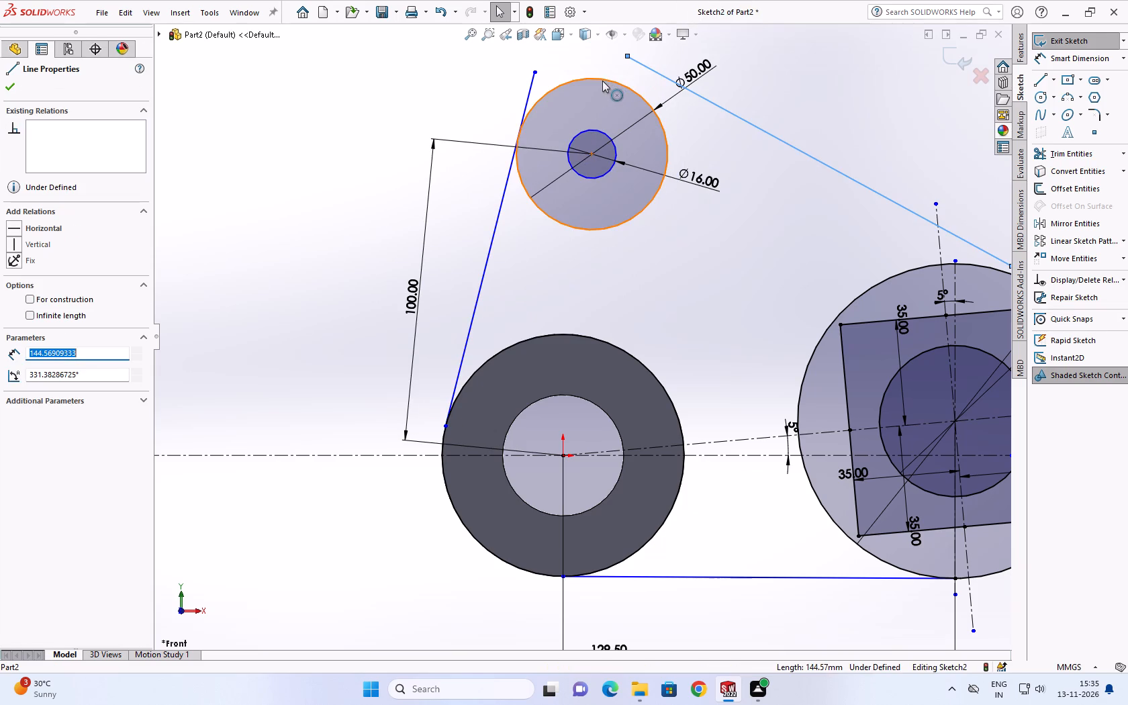
{"action": "left_click", "coordinate": [597, 84], "text": "ctrl"}
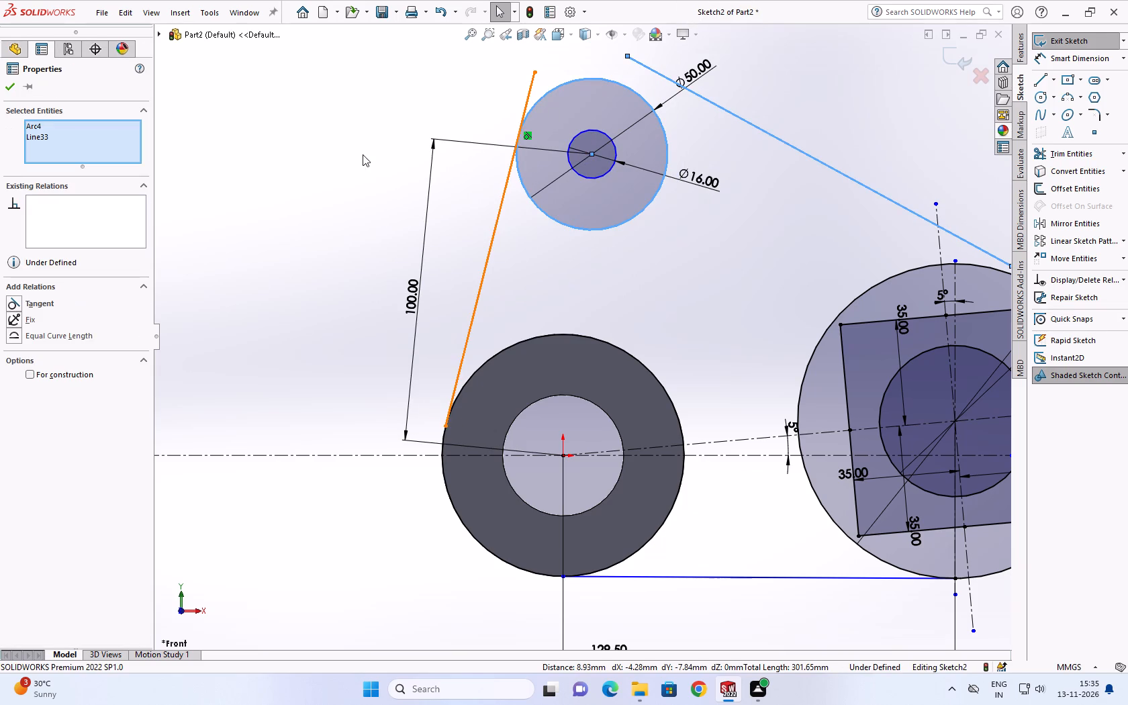
{"action": "left_click", "coordinate": [13, 297]}
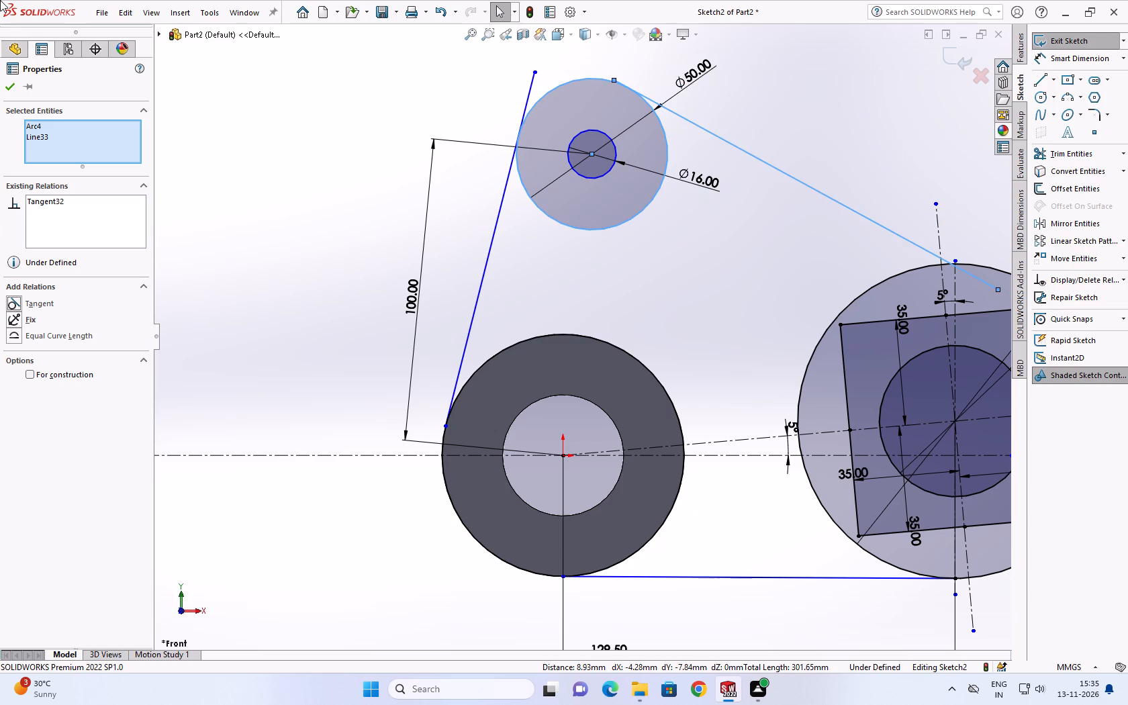
{"action": "scroll", "coordinate": [481, 104], "scroll_direction": "up", "scroll_amount": 2}
{"action": "scroll", "coordinate": [606, 328], "scroll_direction": "up", "scroll_amount": 1}
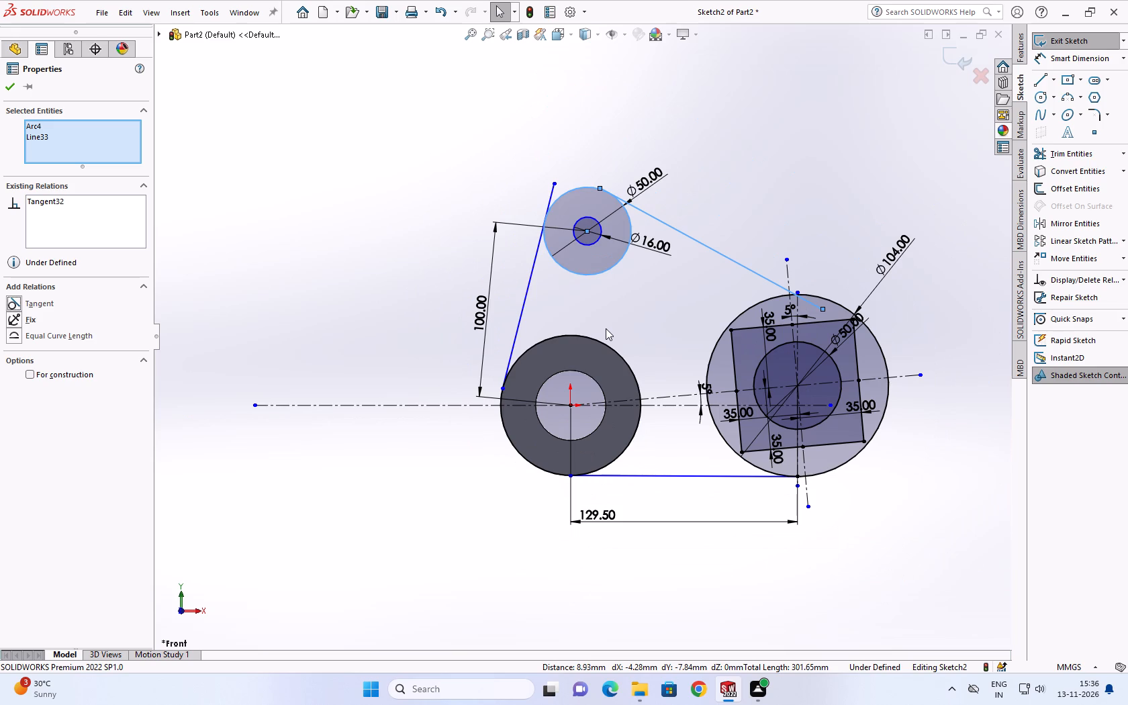
{"action": "scroll", "coordinate": [635, 279], "scroll_direction": "down", "scroll_amount": 2}
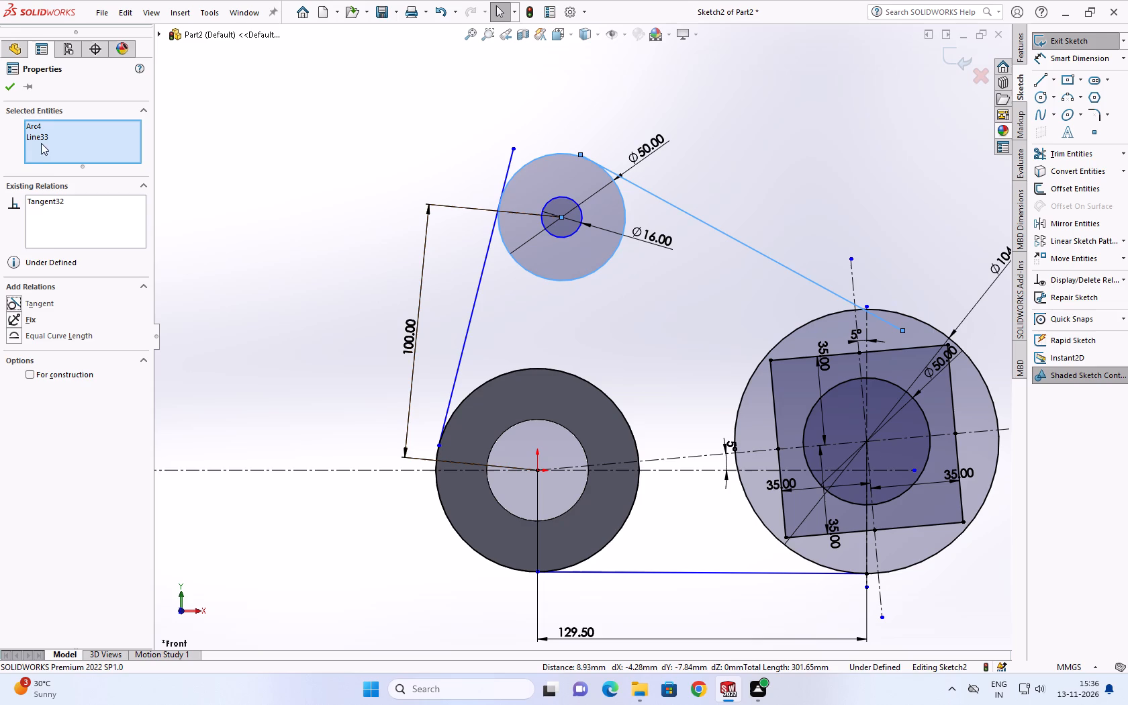
{"action": "left_click", "coordinate": [13, 91]}
{"action": "key", "text": "Escape"}
Make the sloping line on the right tangent to the 104 mm circle around the square boss.
{"action": "left_click", "coordinate": [809, 277]}
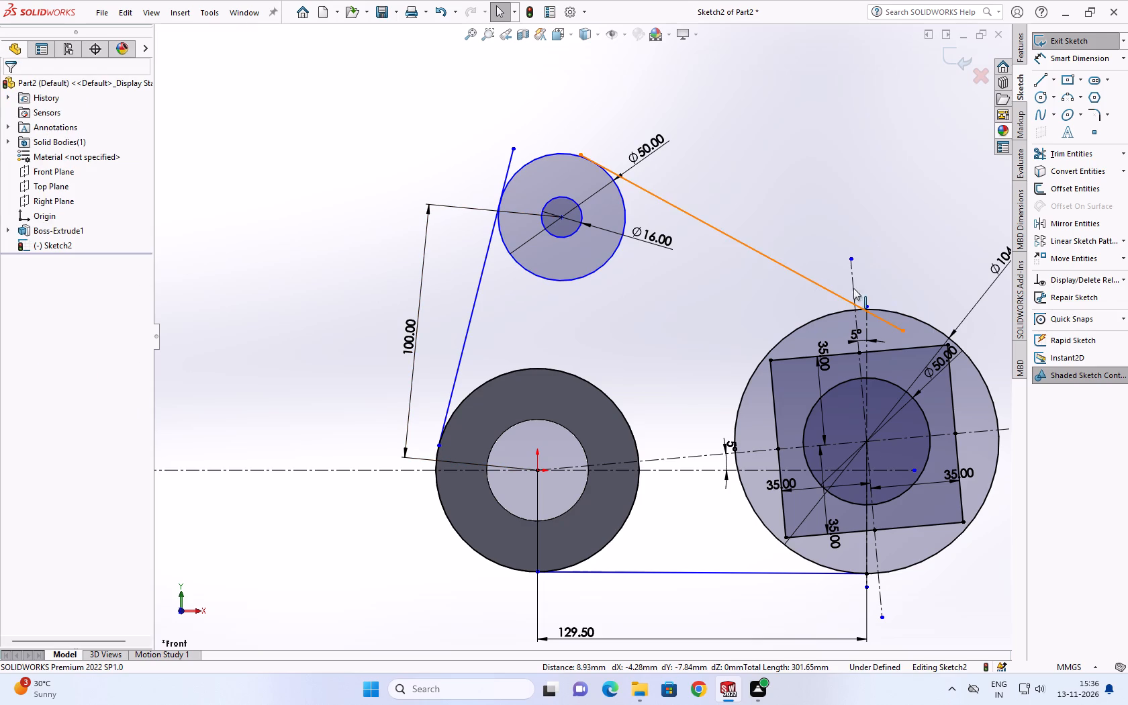
{"action": "left_click", "coordinate": [900, 318], "text": "ctrl"}
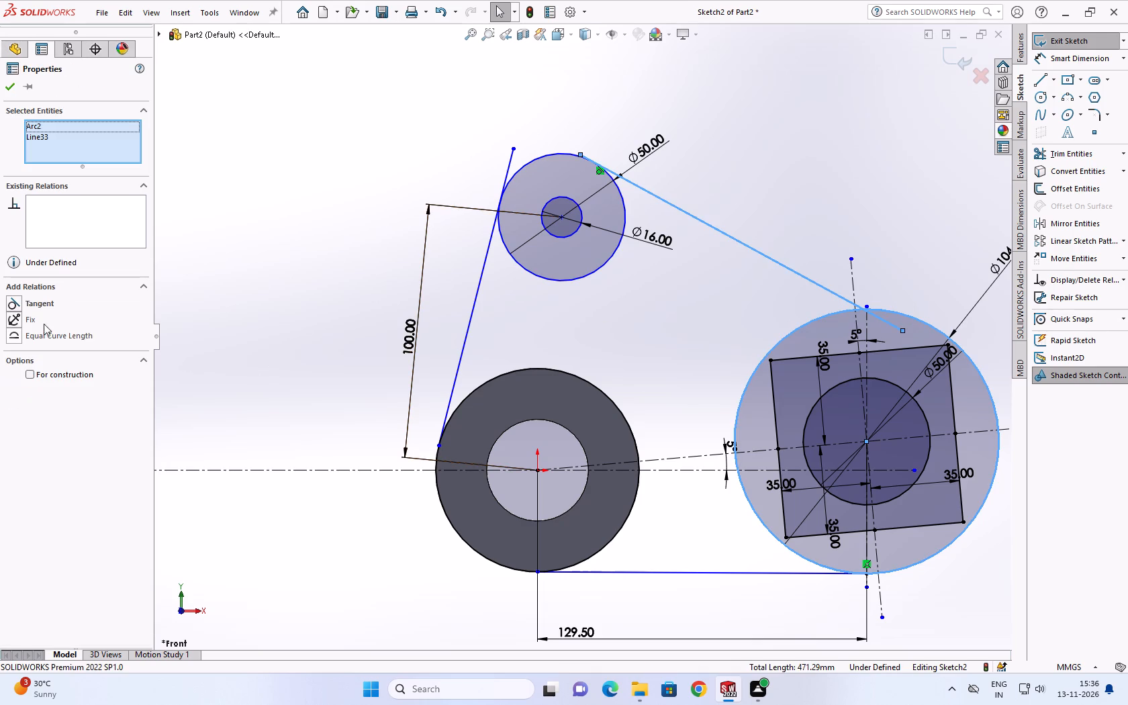
{"action": "left_click", "coordinate": [15, 301]}
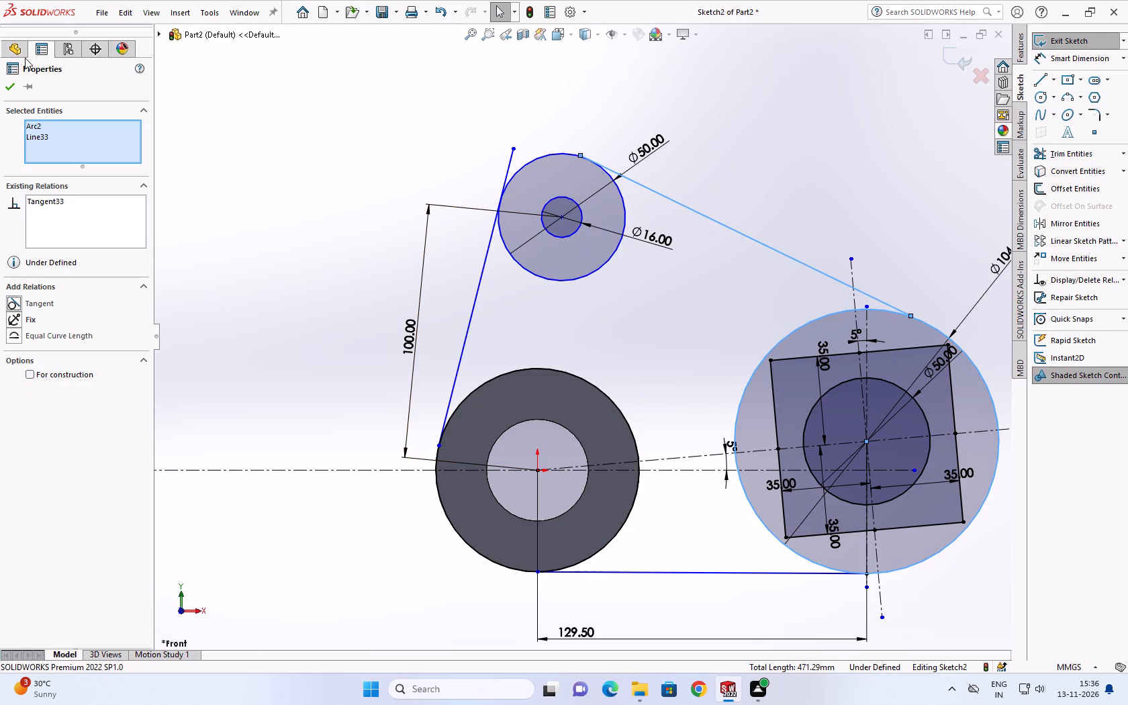
{"action": "left_click", "coordinate": [10, 80]}
Extend the lower end of the sloping line to meet the 104 mm circle.
{"action": "scroll", "coordinate": [909, 323], "scroll_direction": "up", "scroll_amount": 2}
{"action": "scroll", "coordinate": [906, 313], "scroll_direction": "down", "scroll_amount": 5}
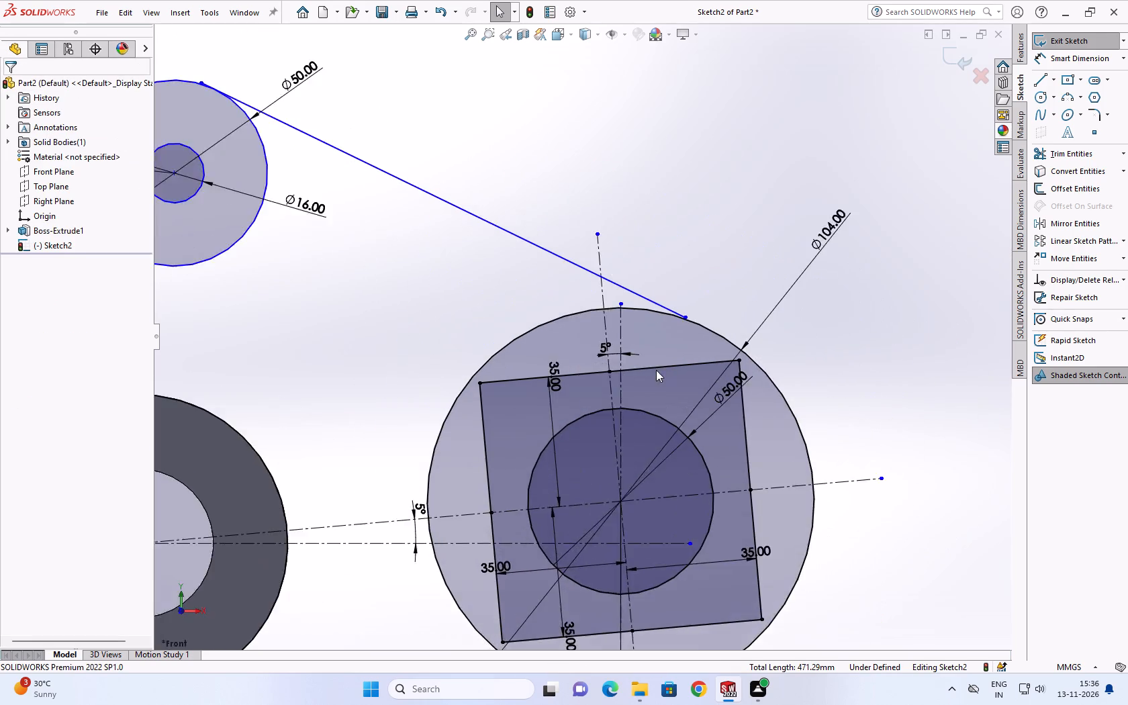
{"action": "scroll", "coordinate": [656, 370], "scroll_direction": "down", "scroll_amount": 3}
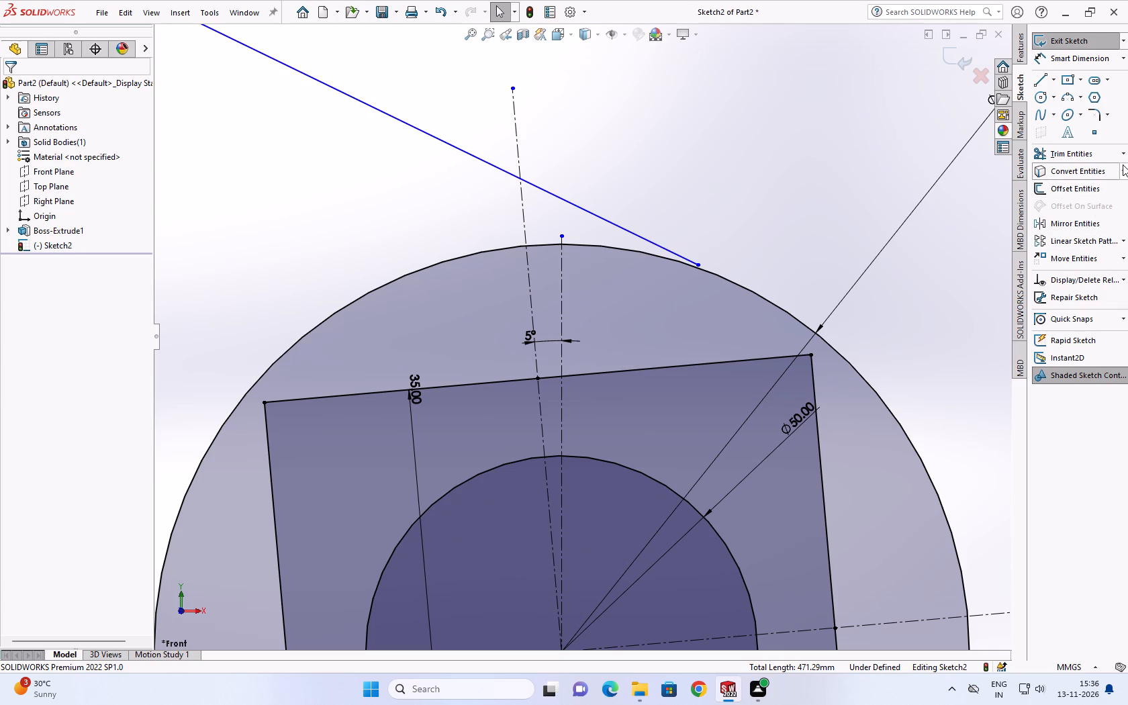
{"action": "left_click", "coordinate": [1123, 144]}
{"action": "left_click", "coordinate": [1127, 154]}
{"action": "left_click", "coordinate": [1074, 170]}
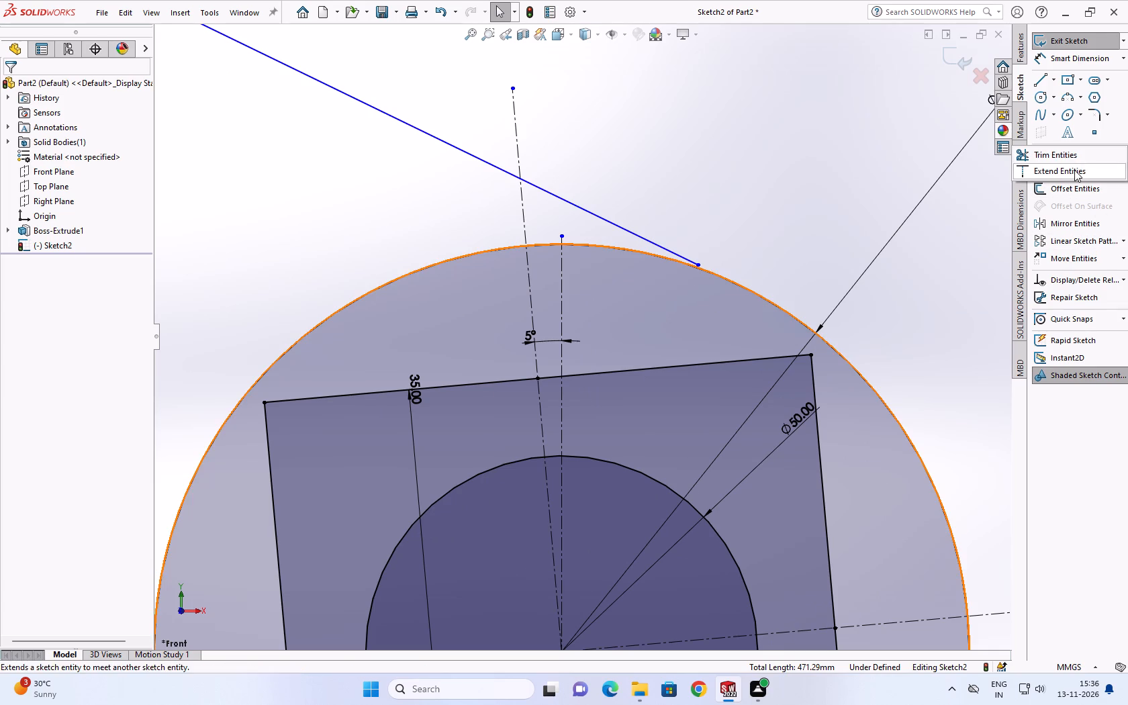
{"action": "left_click", "coordinate": [688, 256]}
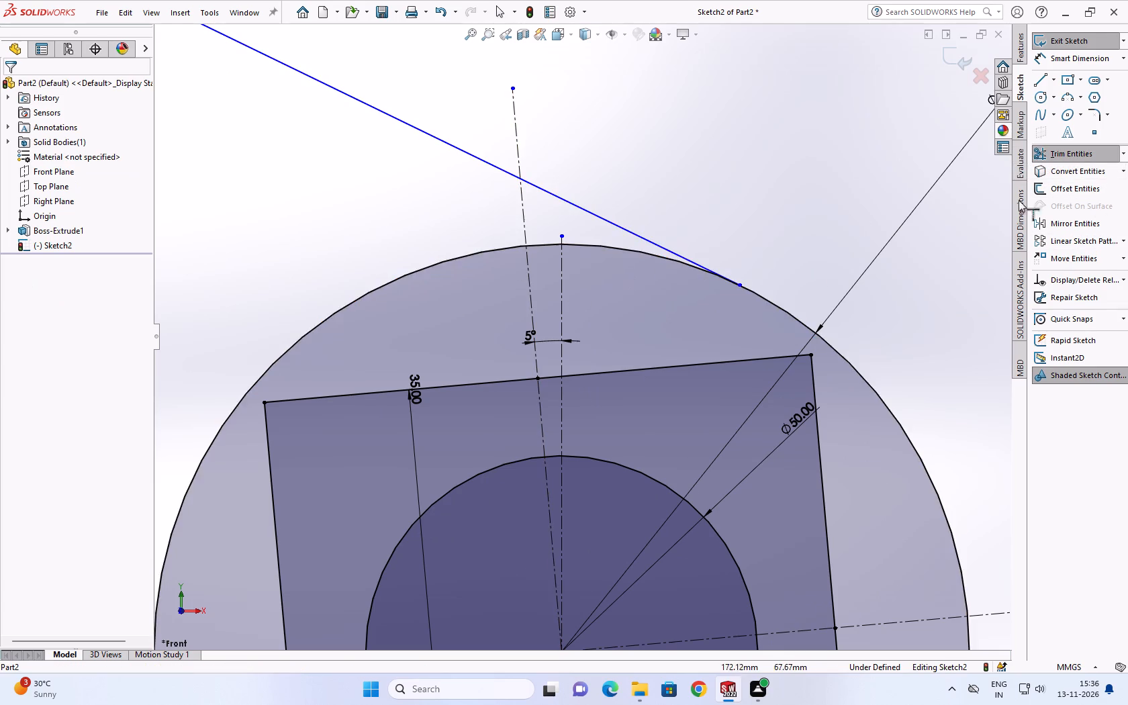
{"action": "scroll", "coordinate": [673, 352], "scroll_direction": "up", "scroll_amount": 7}
{"action": "scroll", "coordinate": [529, 564], "scroll_direction": "down", "scroll_amount": 2}
{"action": "key", "text": "Escape"}
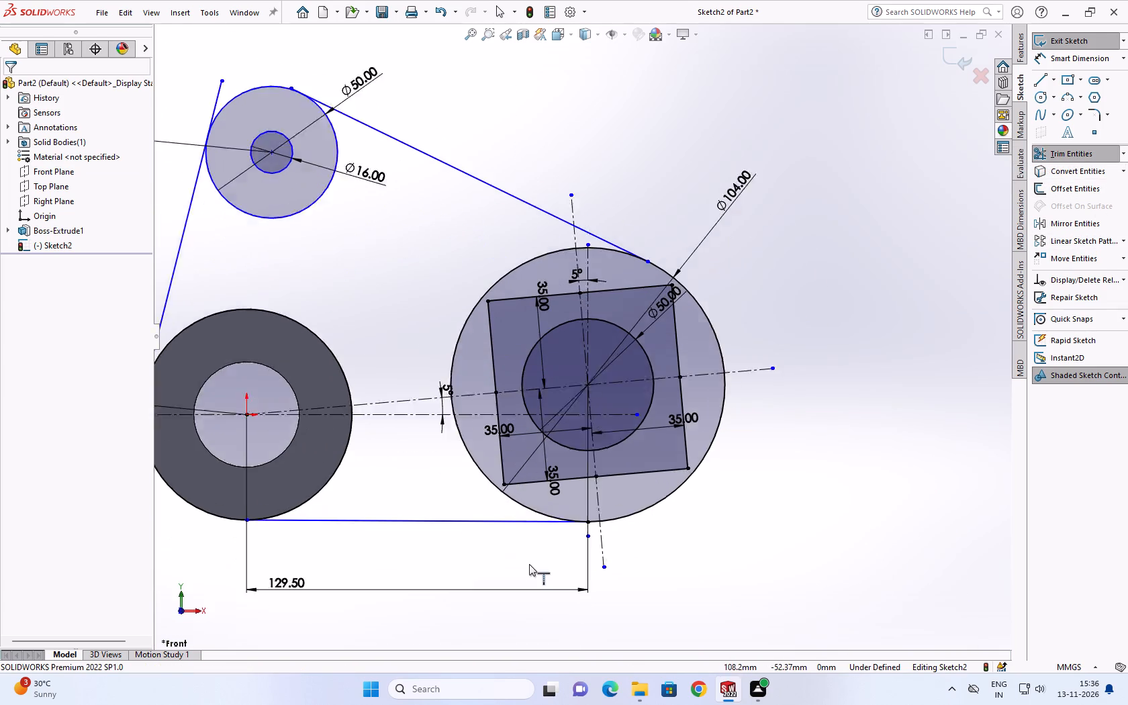
{"action": "scroll", "coordinate": [534, 516], "scroll_direction": "down", "scroll_amount": 3}
{"action": "key", "text": "Escape"}
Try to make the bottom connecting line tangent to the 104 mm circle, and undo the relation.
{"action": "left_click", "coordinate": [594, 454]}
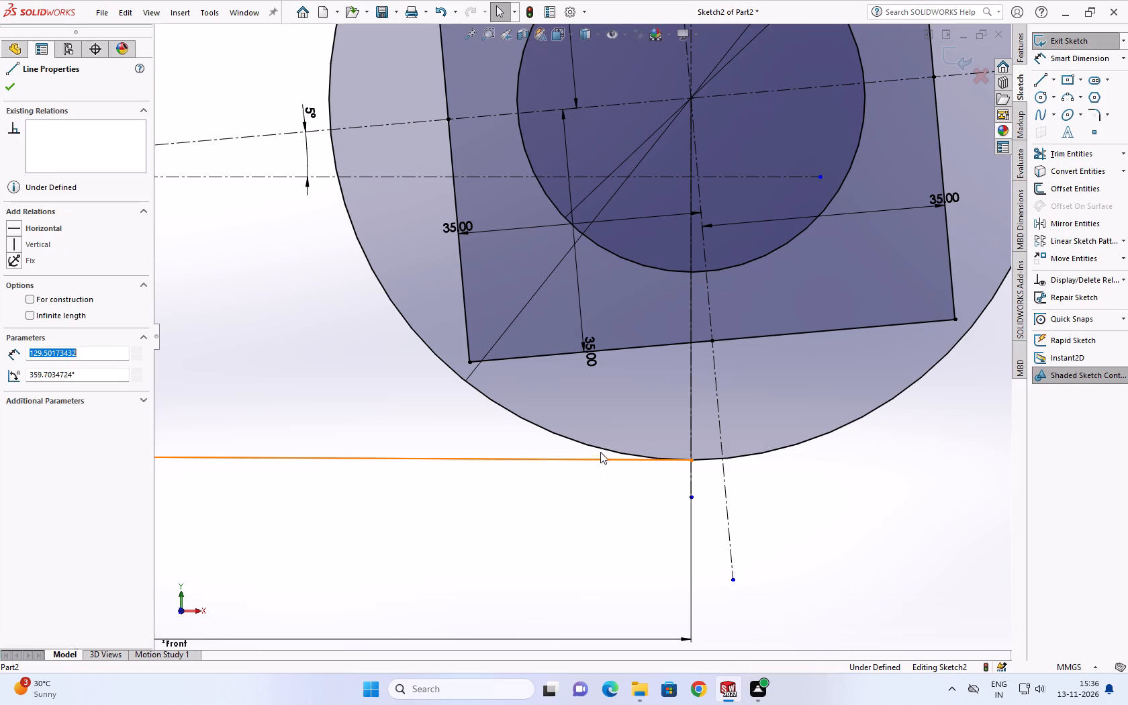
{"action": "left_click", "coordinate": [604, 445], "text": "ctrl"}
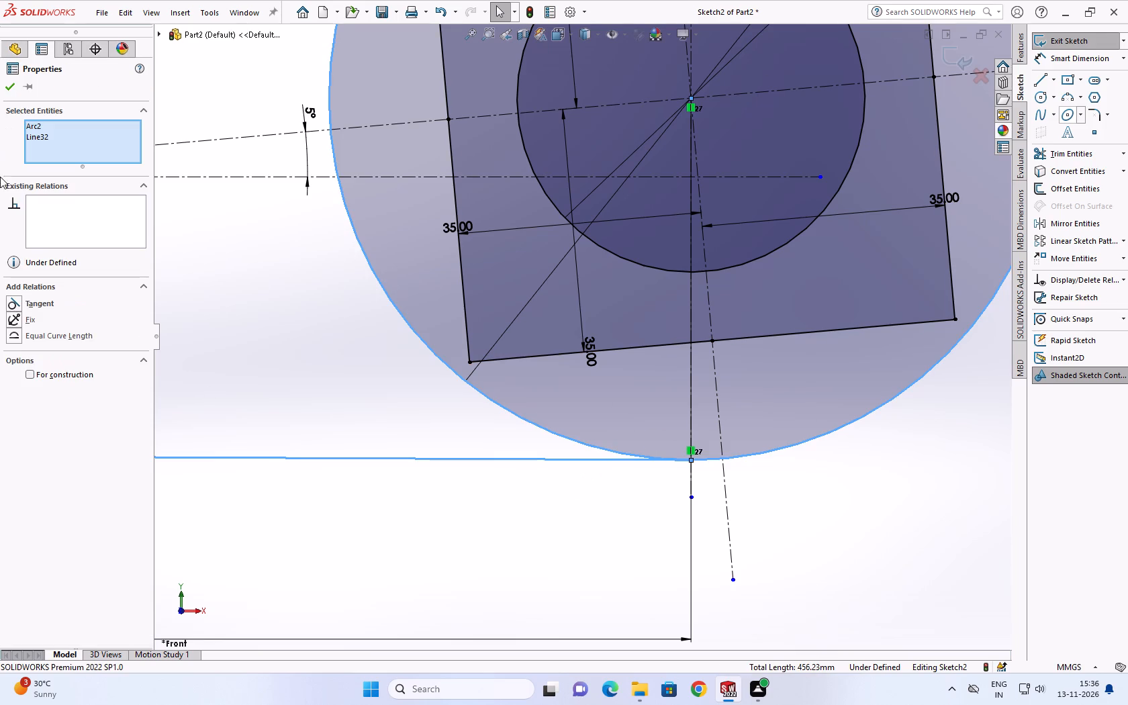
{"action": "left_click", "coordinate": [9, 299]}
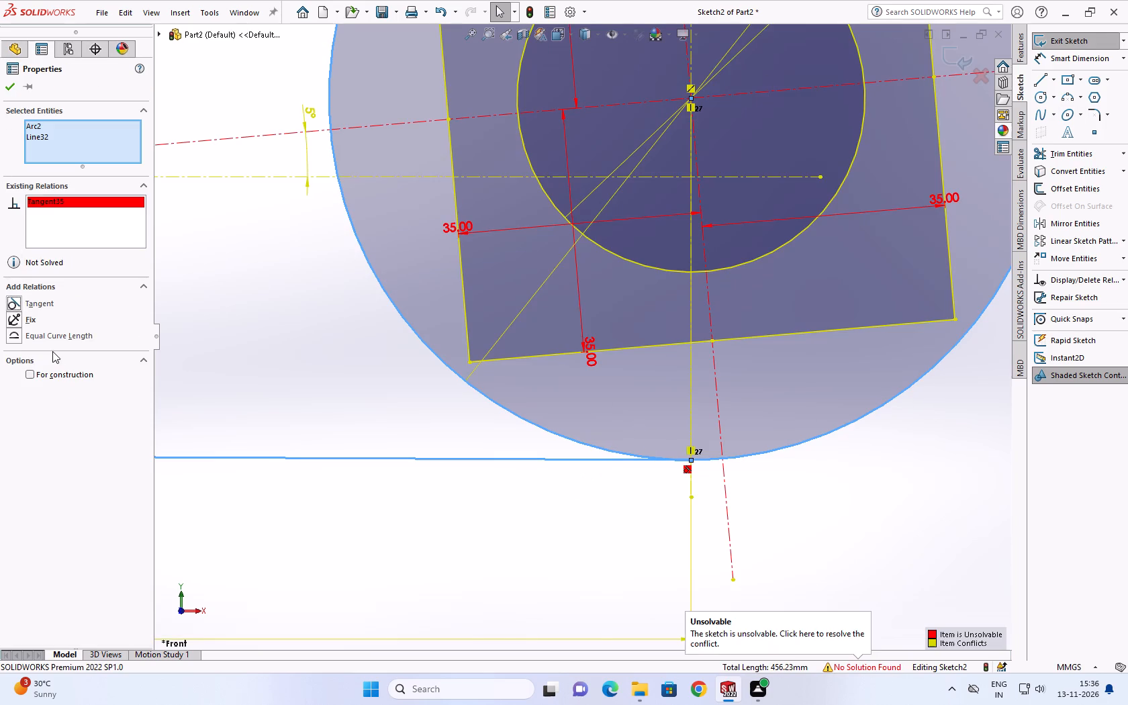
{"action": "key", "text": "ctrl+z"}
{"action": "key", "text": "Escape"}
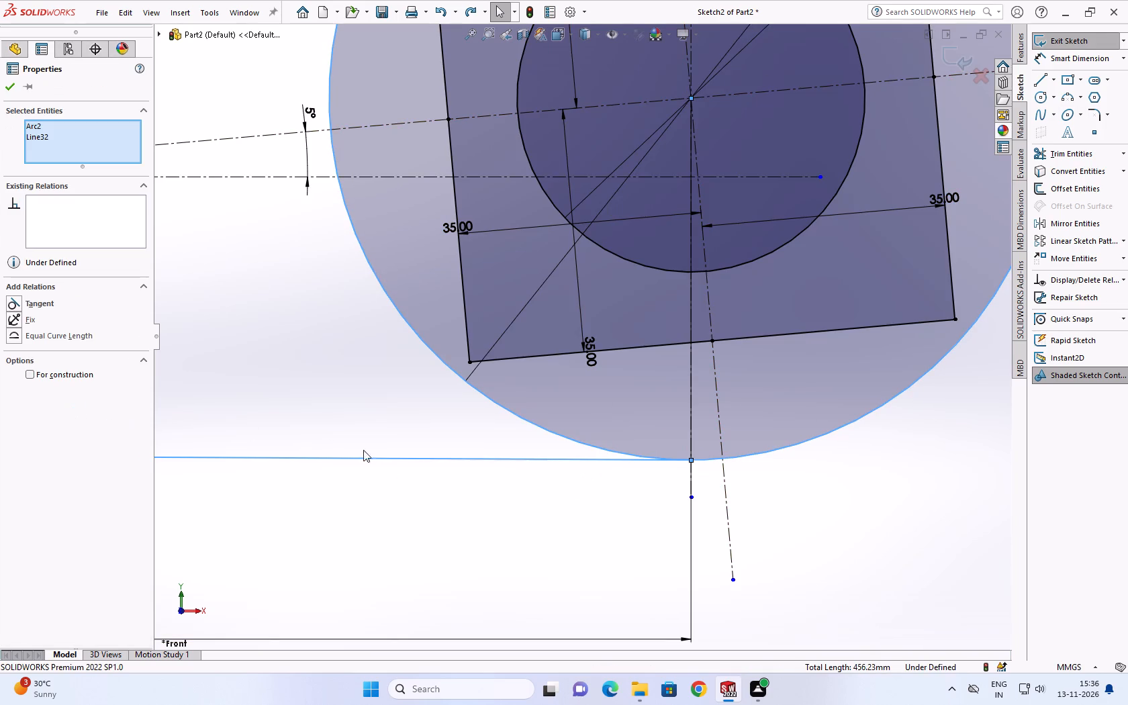
Delete the bottom connecting line together with the 104 mm circle around the square boss.
{"action": "left_click", "coordinate": [402, 460]}
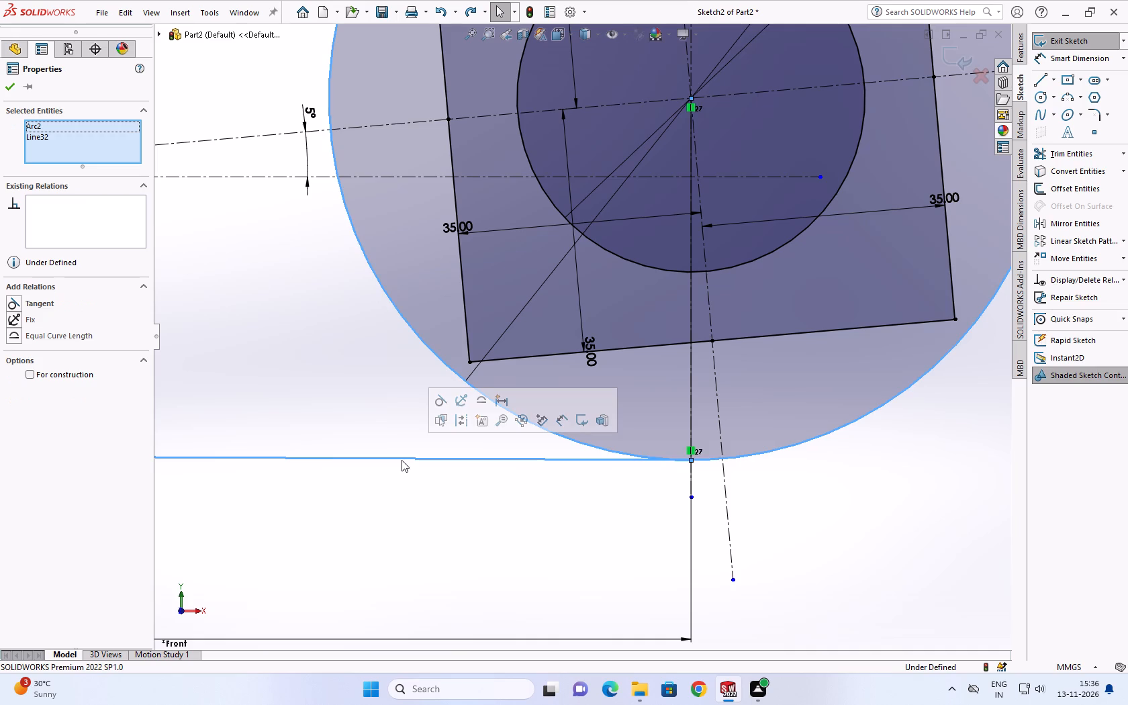
{"action": "key", "text": "Delete"}
{"action": "left_click", "coordinate": [336, 347]}
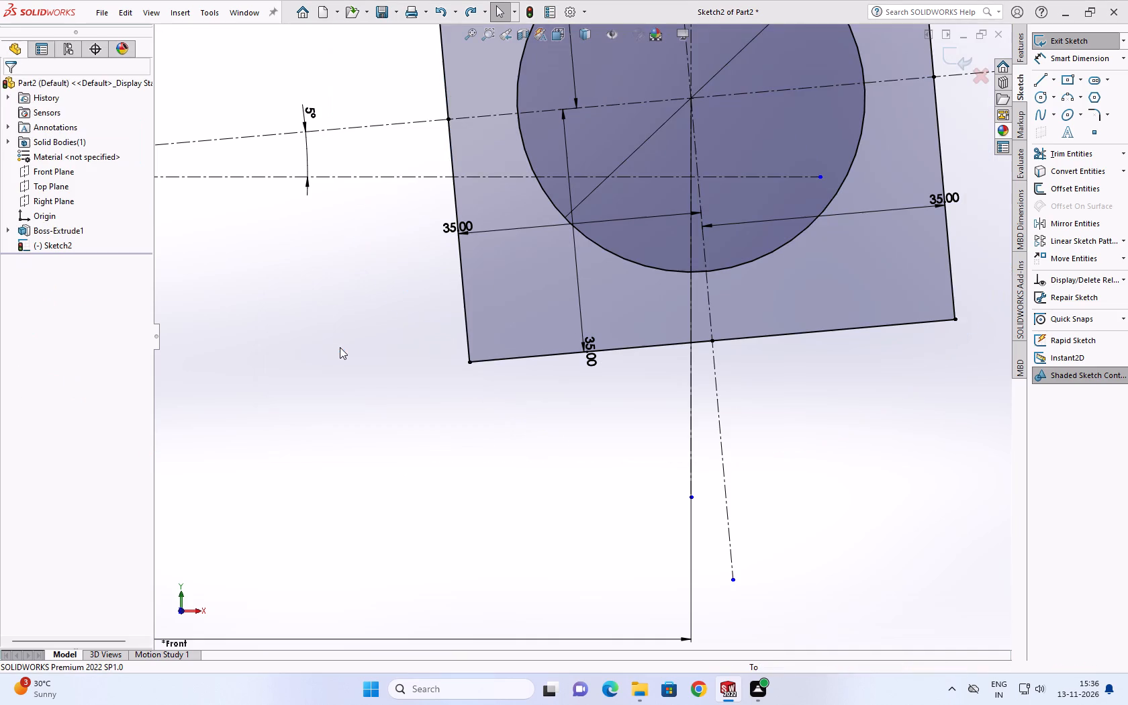
Undo the deletion of the bottom connecting line and the 104 mm circle.
{"action": "scroll", "coordinate": [555, 378], "scroll_direction": "up", "scroll_amount": 1}
{"action": "key", "text": "ctrl+z"}
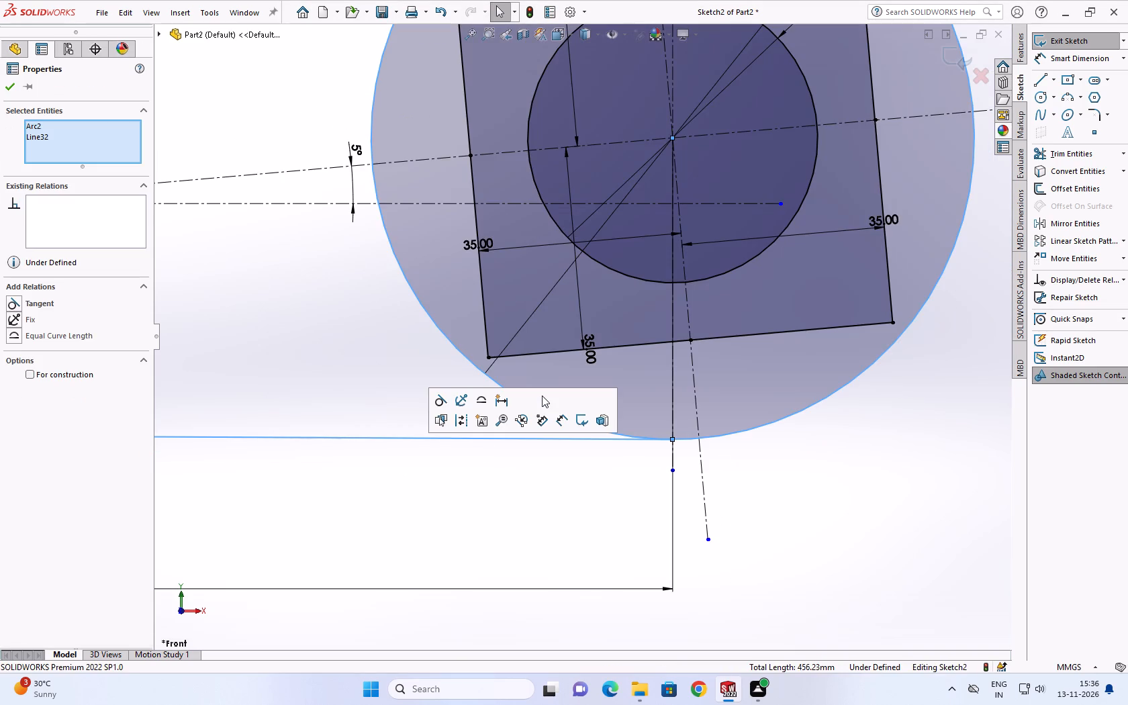
{"action": "key", "text": "Escape"}
{"action": "key", "text": "Escape"}
Delete only the bottom connecting line, keeping the 104 mm circle around the square boss.
{"action": "left_click", "coordinate": [462, 435]}
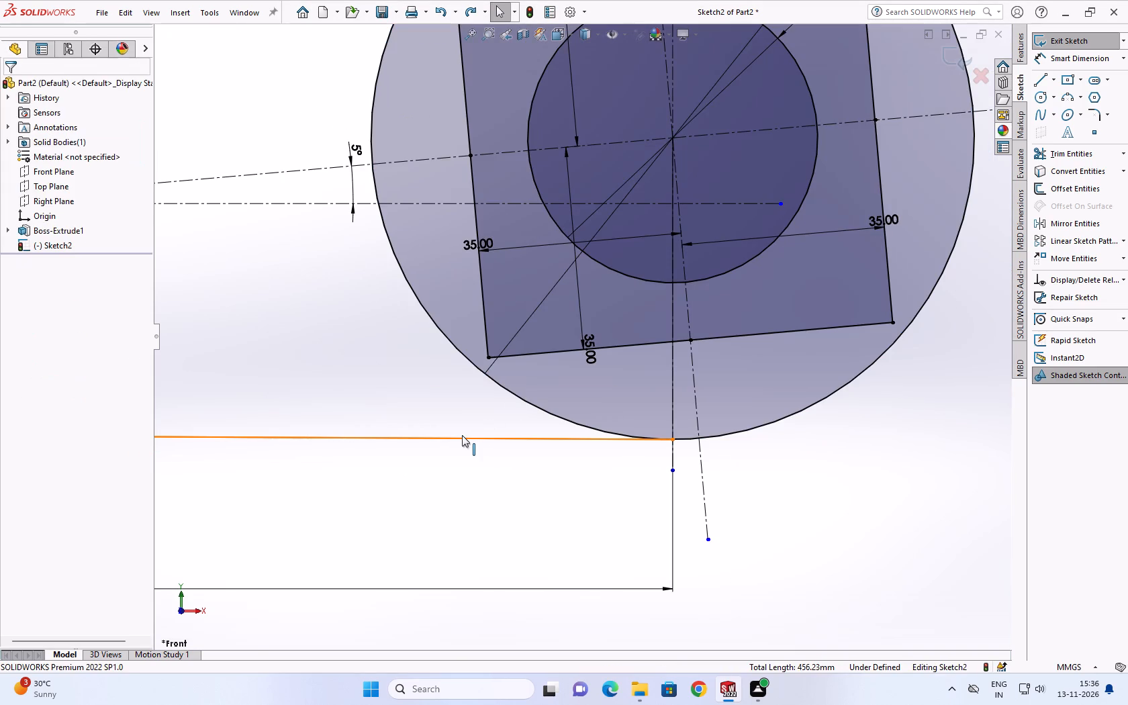
{"action": "key", "text": "Delete"}
{"action": "scroll", "coordinate": [559, 424], "scroll_direction": "up", "scroll_amount": 4}
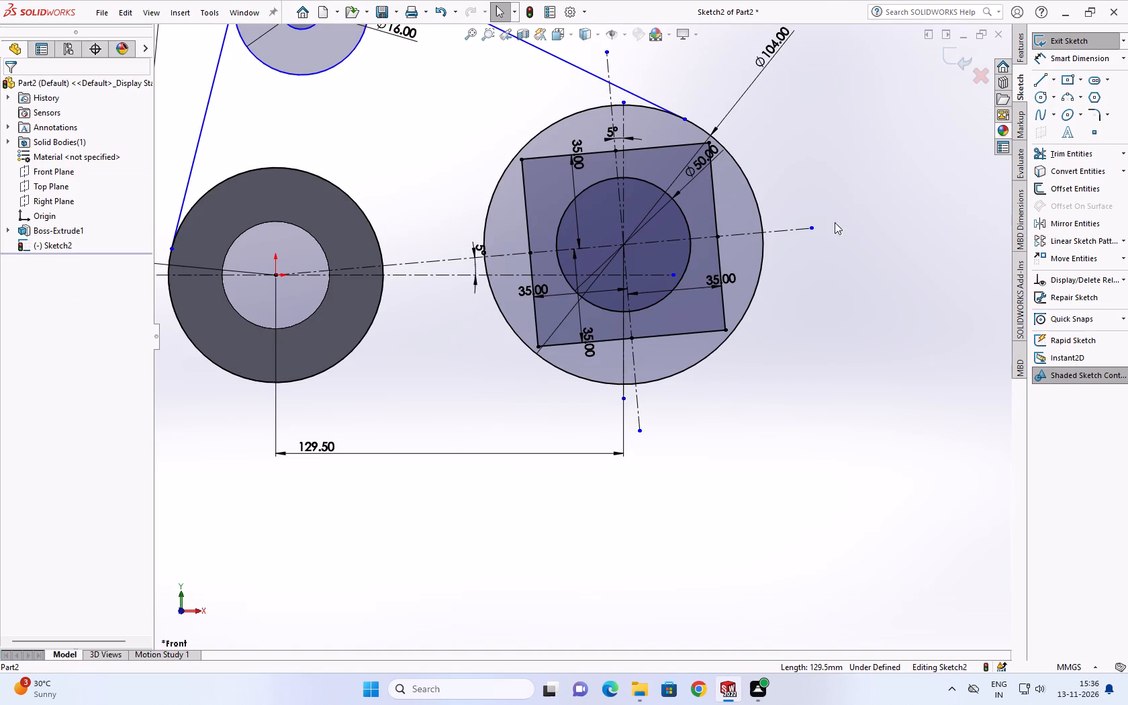
Sketch a nearly horizontal line about 178 mm long just below the round boss and the 104 mm circle.
{"action": "left_click", "coordinate": [1040, 79]}
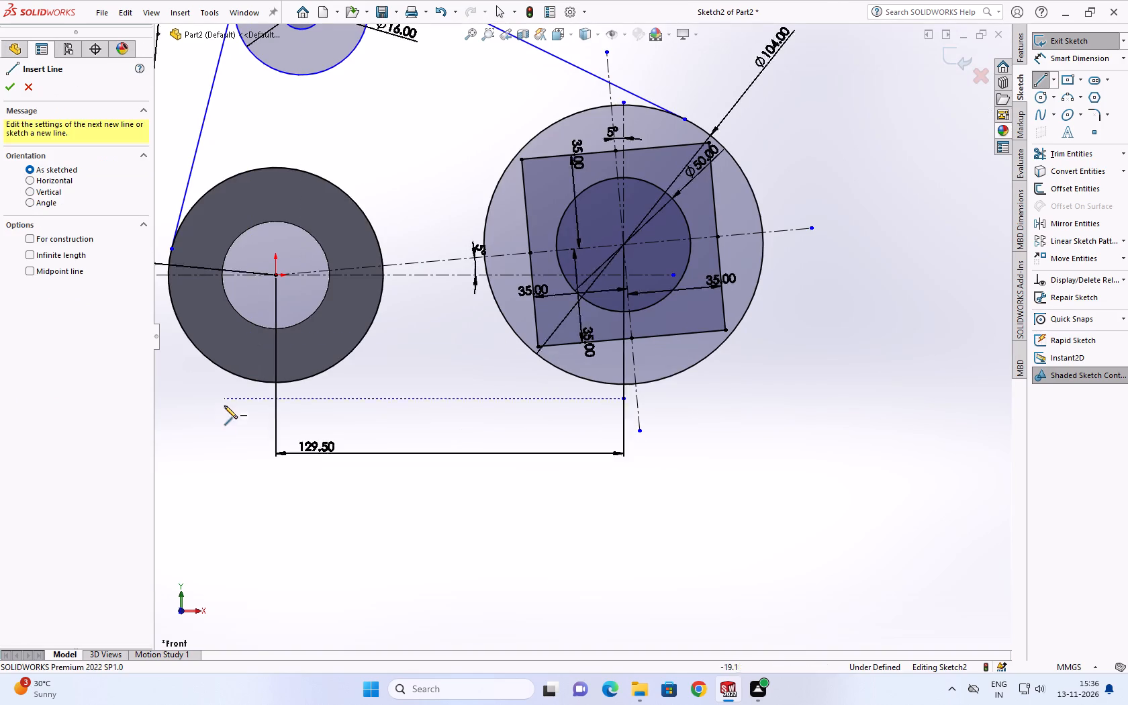
{"action": "left_click", "coordinate": [226, 397]}
{"action": "left_click", "coordinate": [704, 394]}
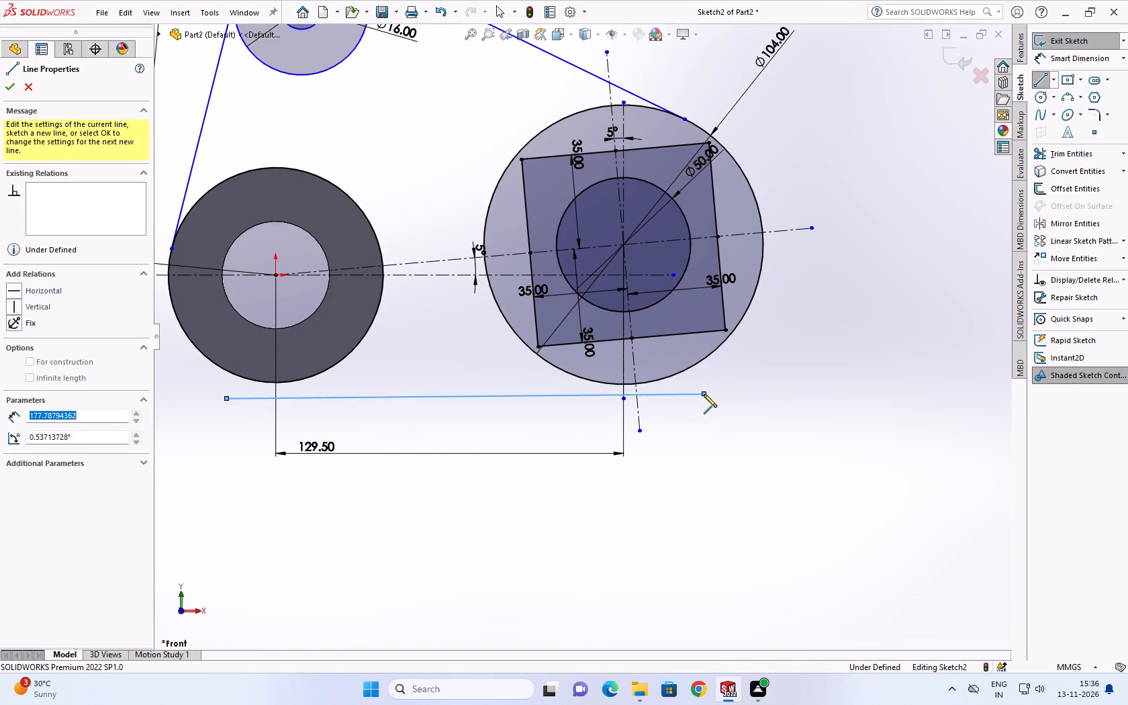
{"action": "key", "text": "Escape"}
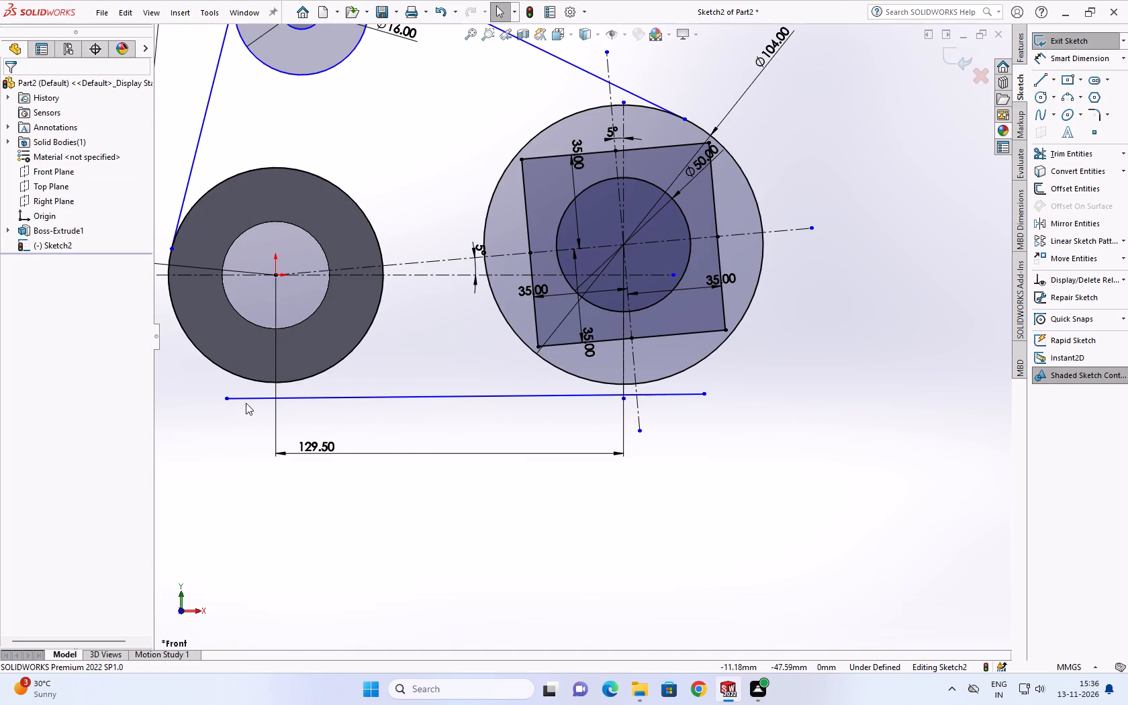
Make the new bottom line tangent to the outer circle of the round boss.
{"action": "left_click", "coordinate": [244, 395], "text": "ctrl"}
{"action": "left_click", "coordinate": [248, 376], "text": "ctrl"}
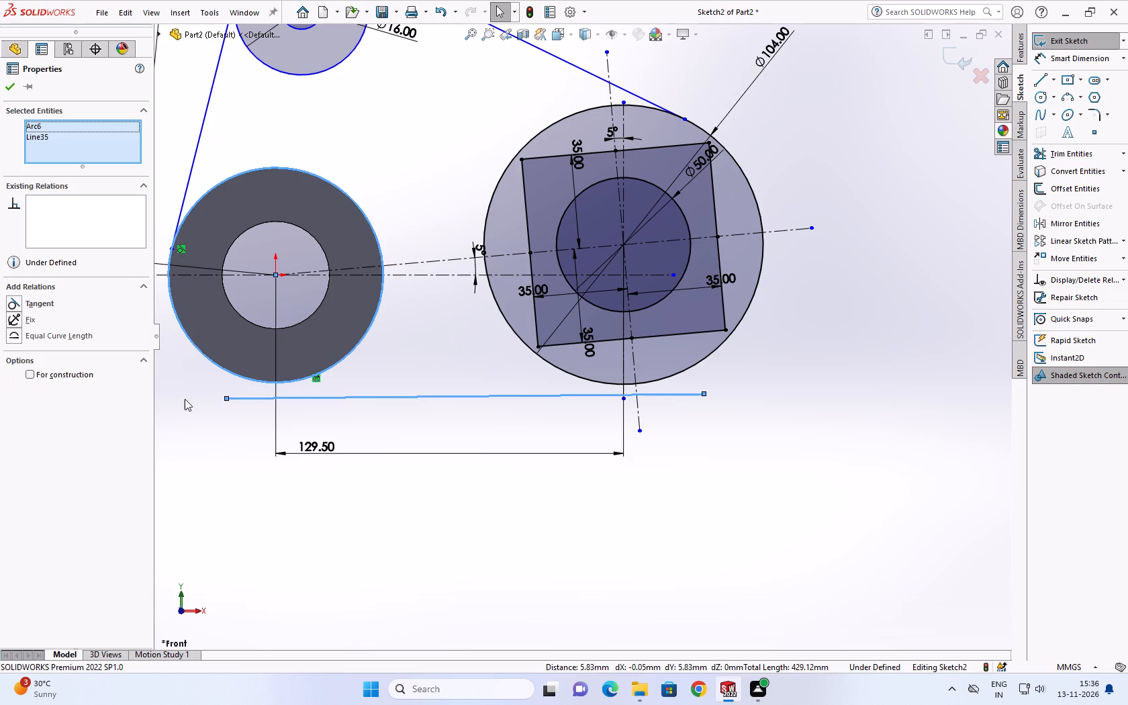
{"action": "left_click", "coordinate": [13, 301]}
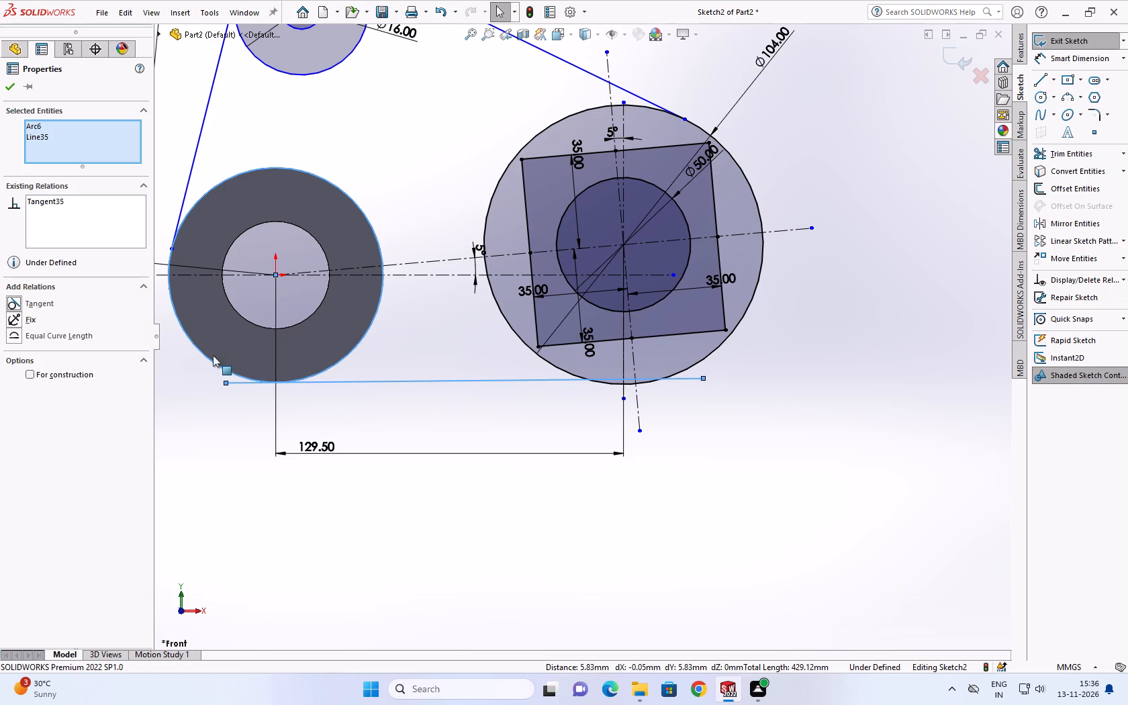
{"action": "left_click", "coordinate": [11, 82]}
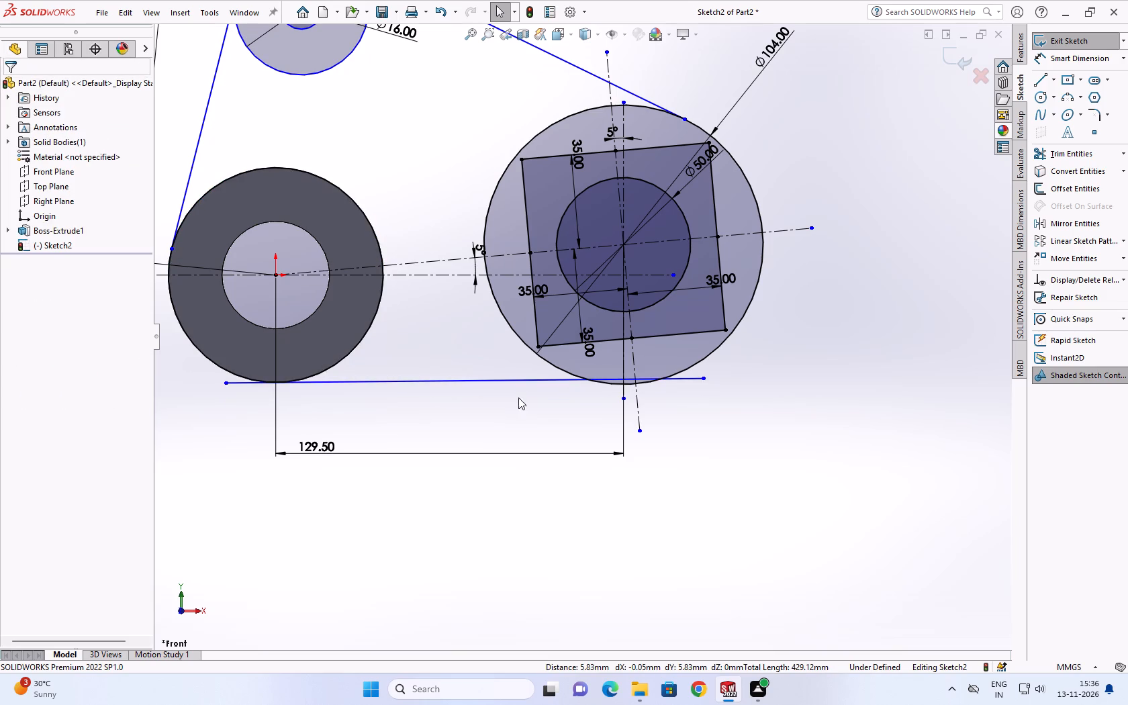
Make the bottom line tangent to the 104 mm circle around the square boss.
{"action": "left_click", "coordinate": [521, 381], "text": "ctrl"}
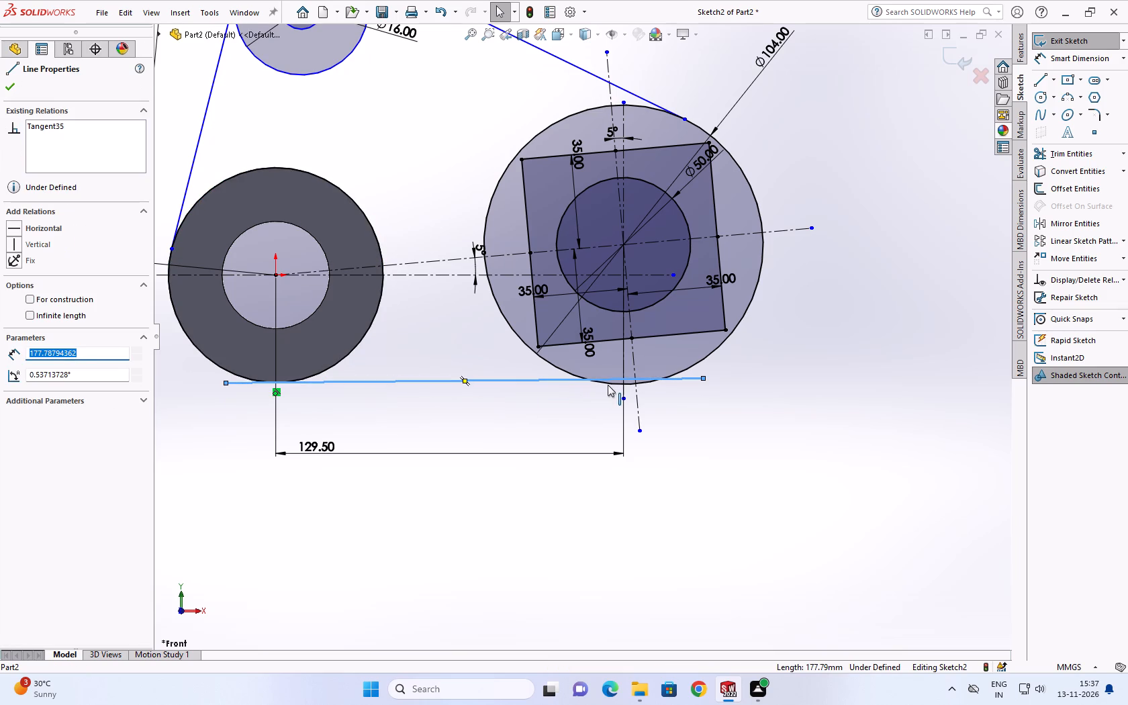
{"action": "left_click", "coordinate": [700, 359], "text": "ctrl"}
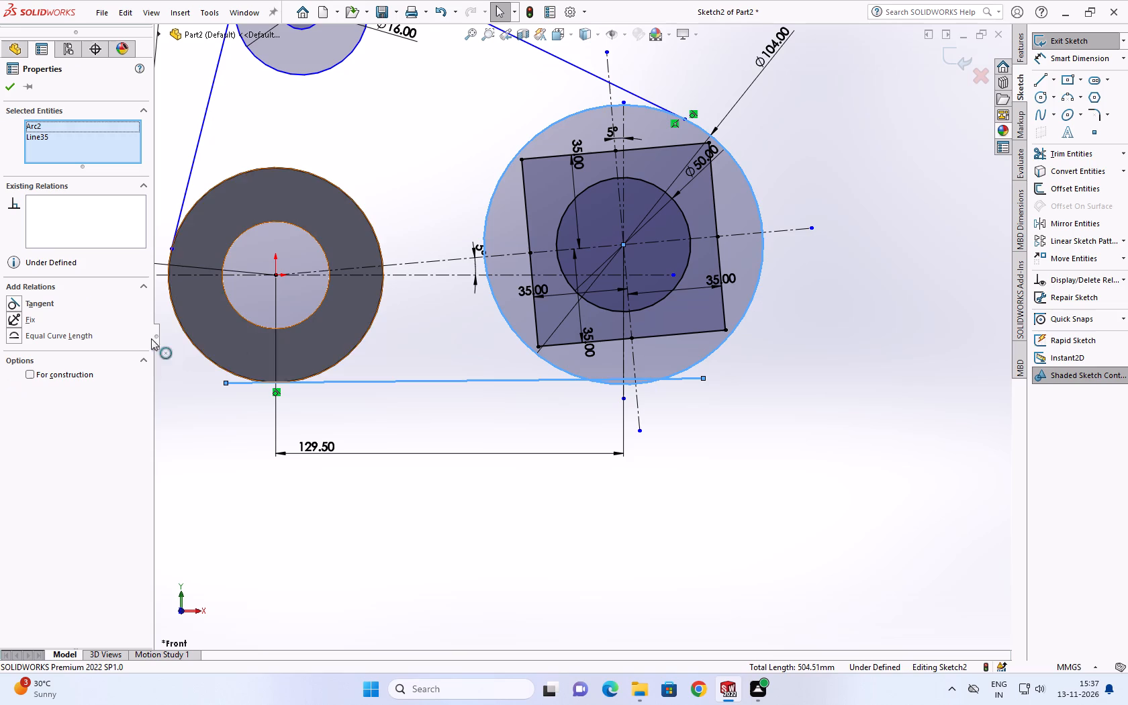
{"action": "left_click", "coordinate": [13, 305]}
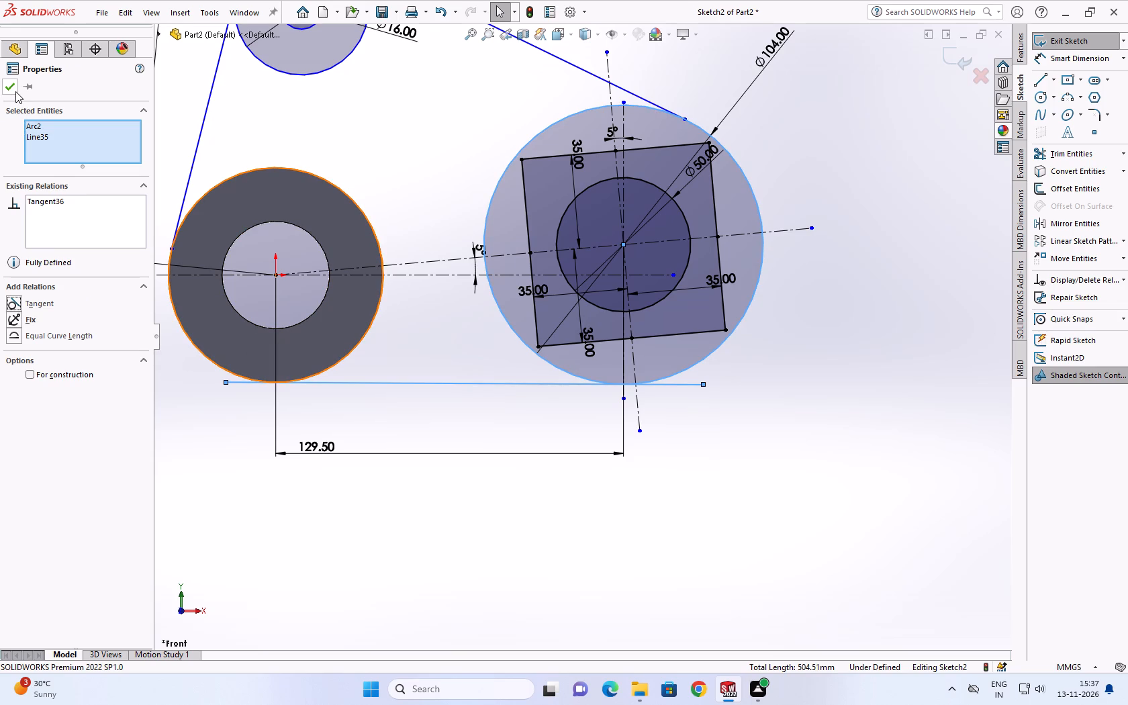
{"action": "left_click", "coordinate": [15, 91]}
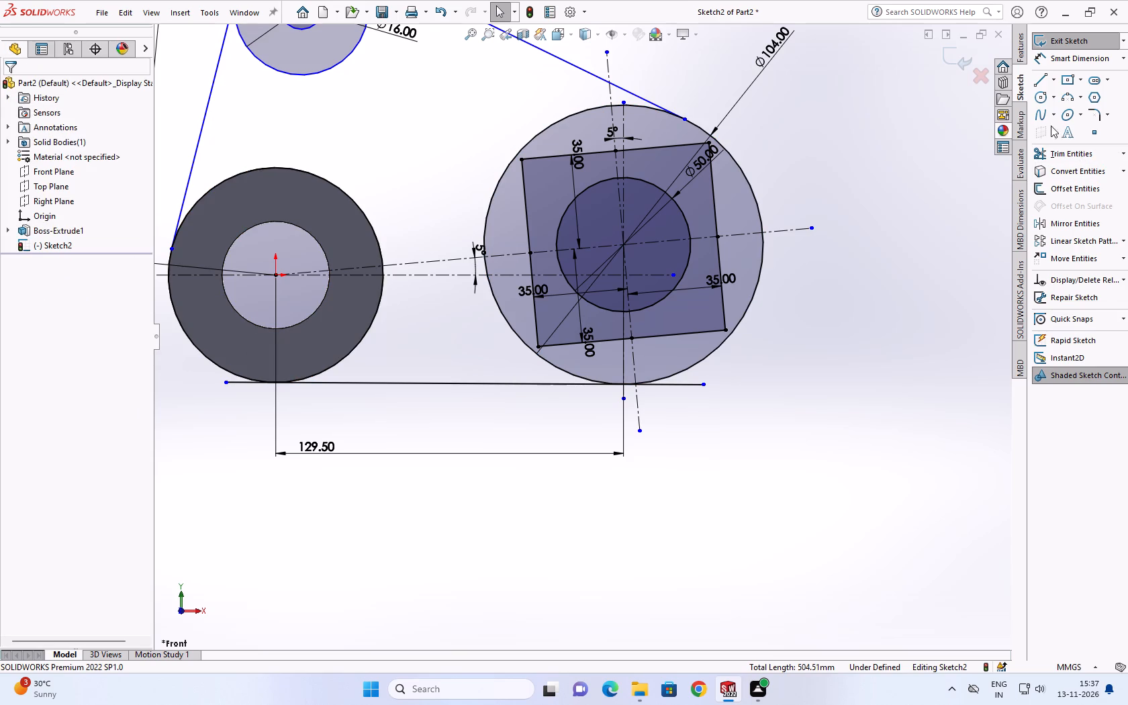
Trim both overhanging ends of the bottom line beyond the round boss and the 104 mm circle.
{"action": "left_click", "coordinate": [1043, 145]}
{"action": "scroll", "coordinate": [289, 385], "scroll_direction": "down", "scroll_amount": 6}
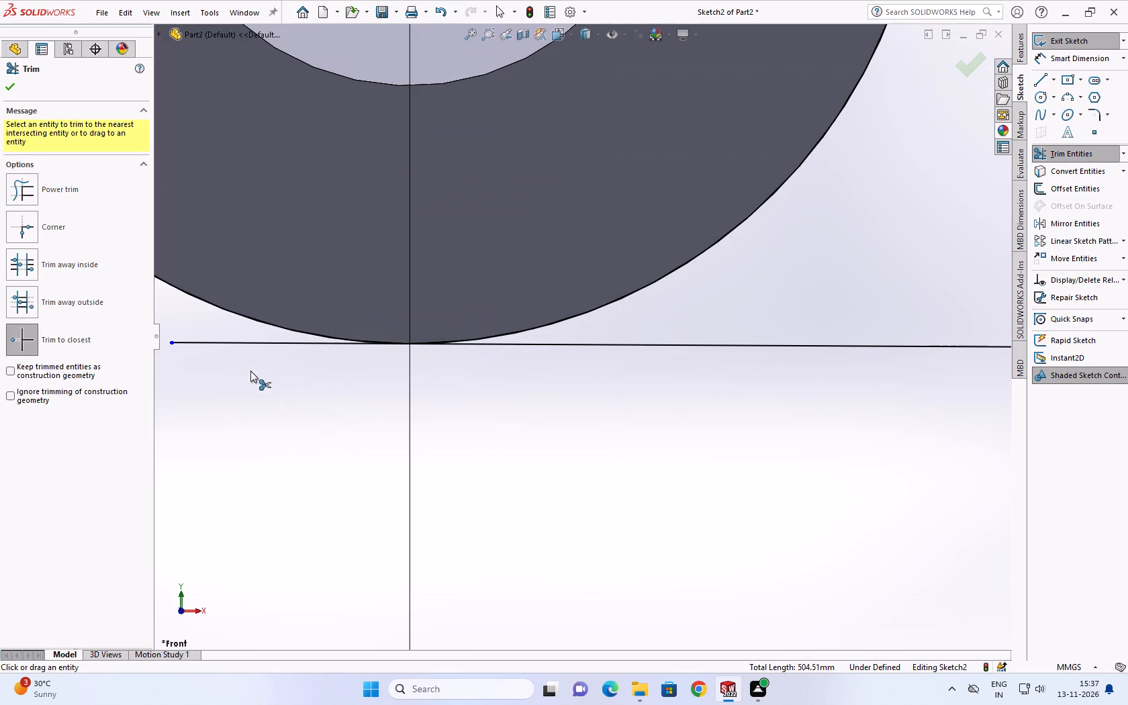
{"action": "left_click", "coordinate": [239, 346]}
{"action": "scroll", "coordinate": [720, 429], "scroll_direction": "up", "scroll_amount": 10}
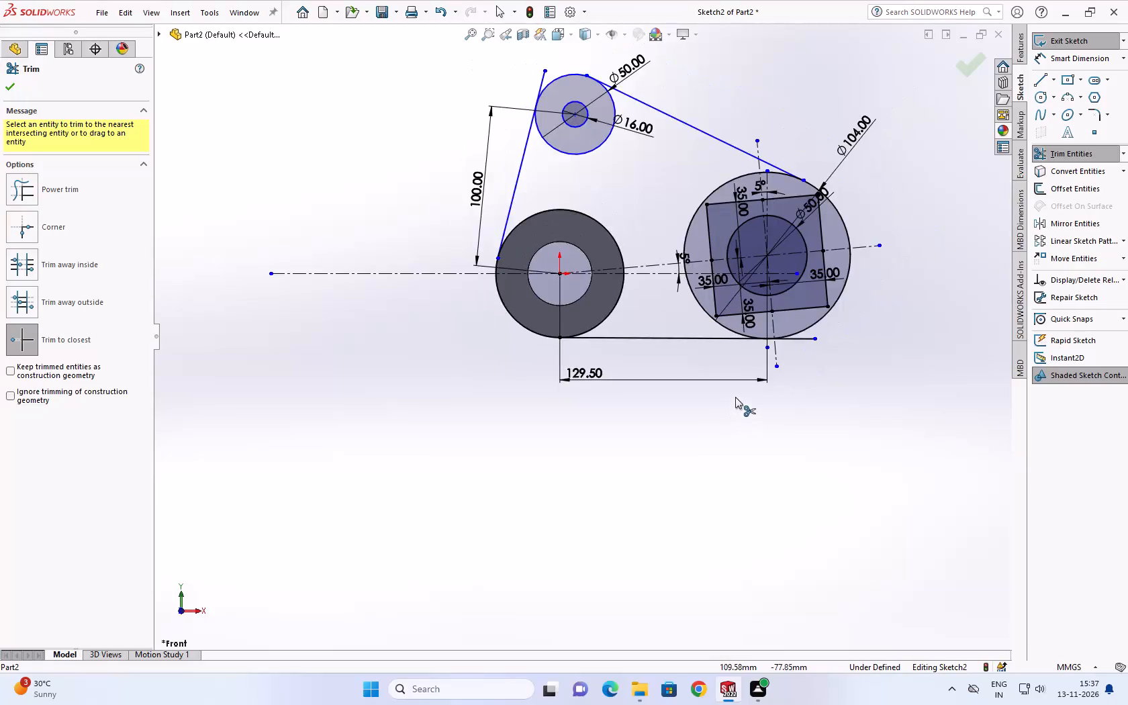
{"action": "scroll", "coordinate": [735, 397], "scroll_direction": "down", "scroll_amount": 3}
{"action": "left_click", "coordinate": [870, 259]}
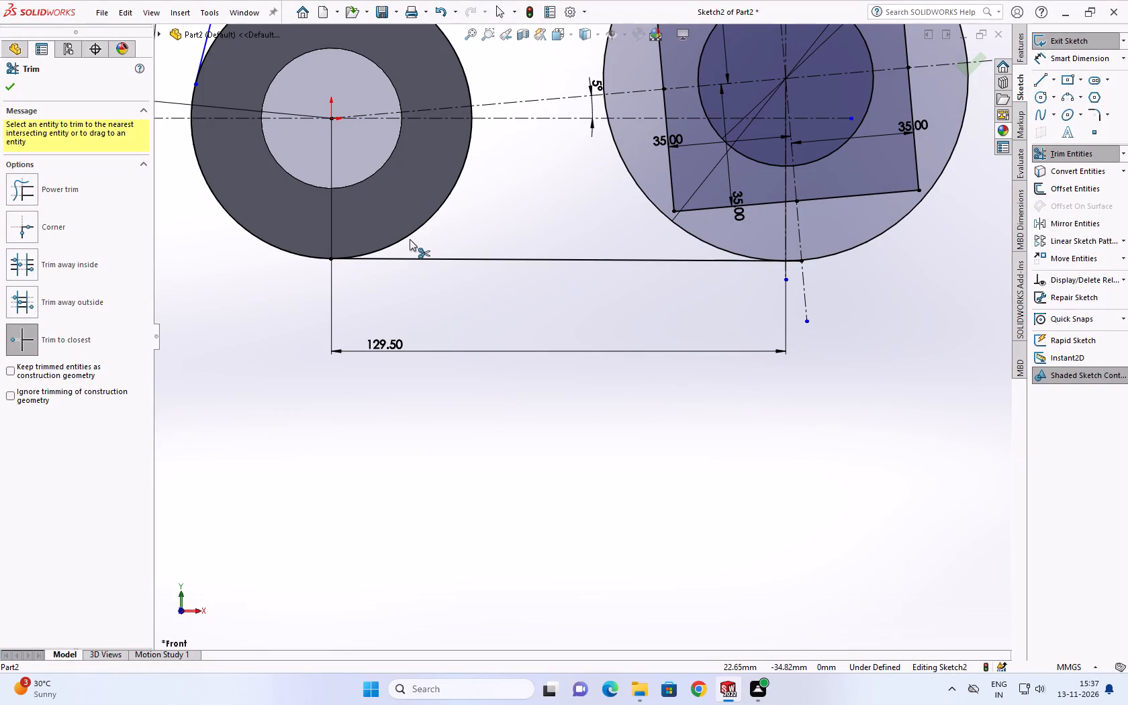
Trim the inner portion of the round boss's outer sketch circle, keeping the outer arc between the two tangent lines.
{"action": "left_click", "coordinate": [408, 238]}
{"action": "scroll", "coordinate": [416, 200], "scroll_direction": "up", "scroll_amount": 4}
{"action": "scroll", "coordinate": [461, 199], "scroll_direction": "down", "scroll_amount": 6}
{"action": "scroll", "coordinate": [405, 248], "scroll_direction": "down", "scroll_amount": 2}
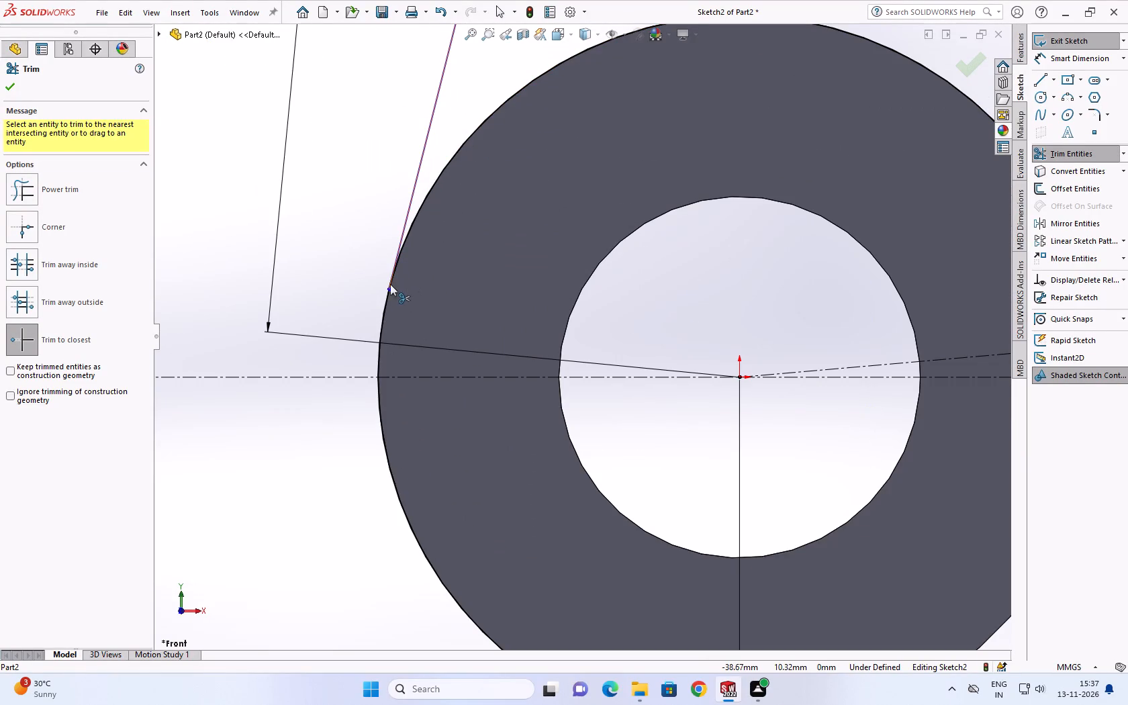
{"action": "scroll", "coordinate": [406, 193], "scroll_direction": "up", "scroll_amount": 4}
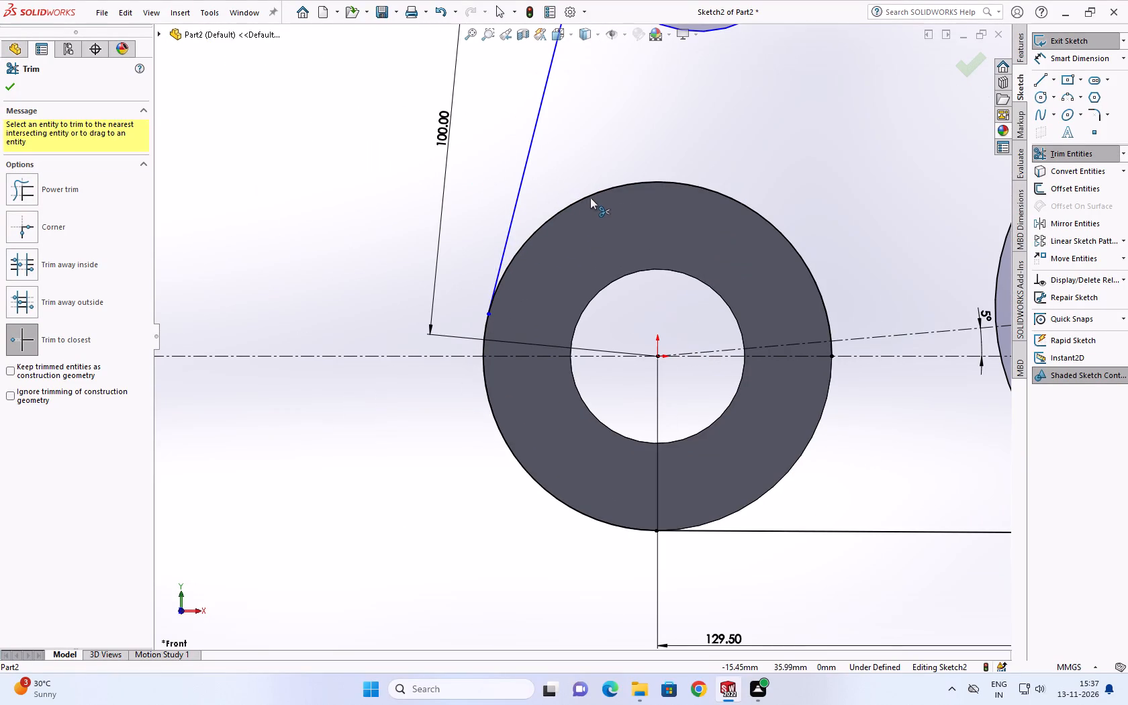
{"action": "left_click", "coordinate": [590, 196]}
{"action": "scroll", "coordinate": [827, 314], "scroll_direction": "down", "scroll_amount": 4}
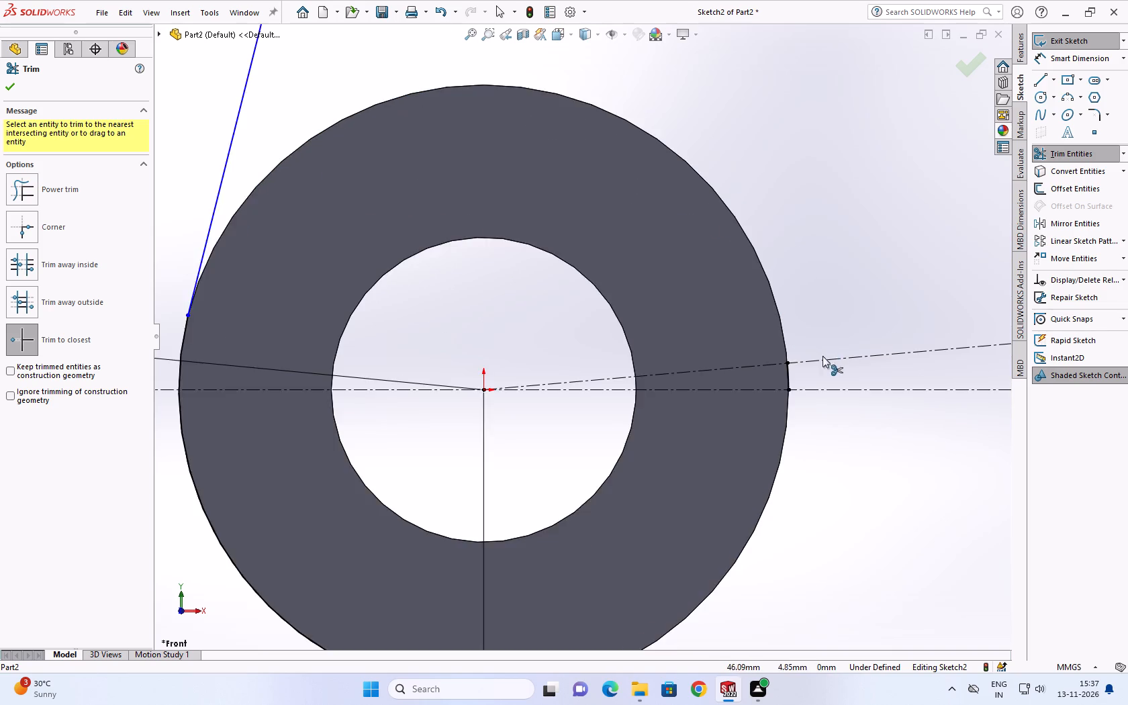
{"action": "left_click", "coordinate": [772, 383]}
{"action": "scroll", "coordinate": [702, 261], "scroll_direction": "up", "scroll_amount": 3}
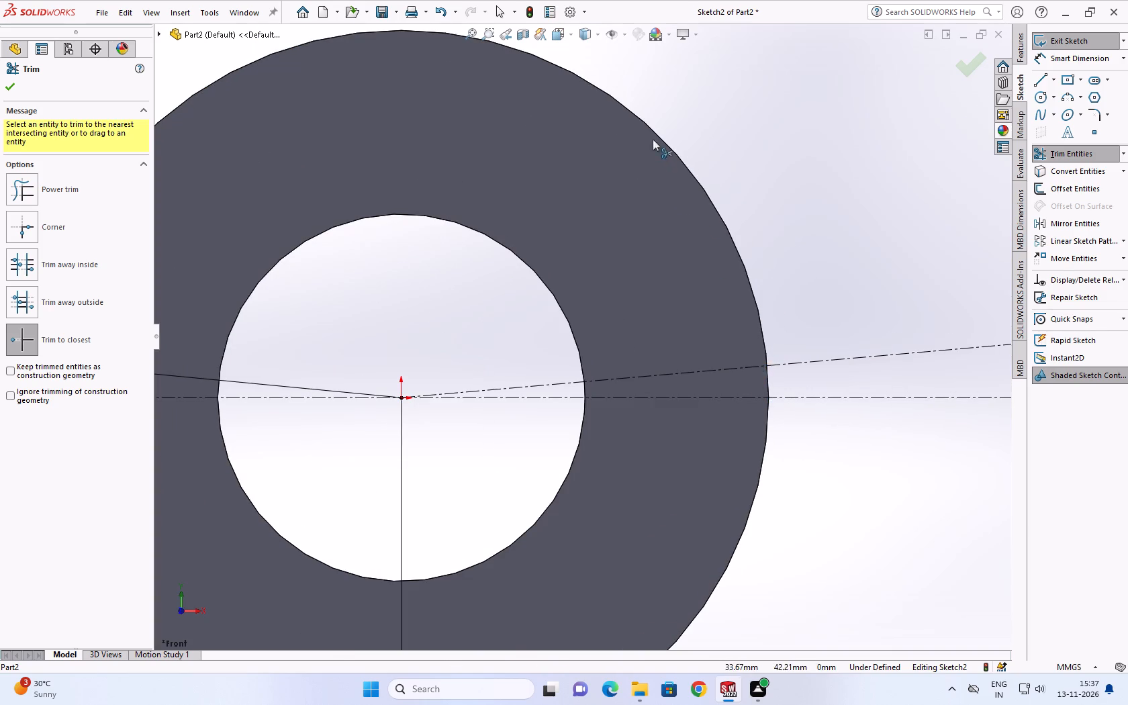
{"action": "scroll", "coordinate": [653, 139], "scroll_direction": "up", "scroll_amount": 5}
{"action": "scroll", "coordinate": [543, 219], "scroll_direction": "down", "scroll_amount": 3}
{"action": "scroll", "coordinate": [477, 370], "scroll_direction": "down", "scroll_amount": 2}
{"action": "scroll", "coordinate": [453, 420], "scroll_direction": "down", "scroll_amount": 2}
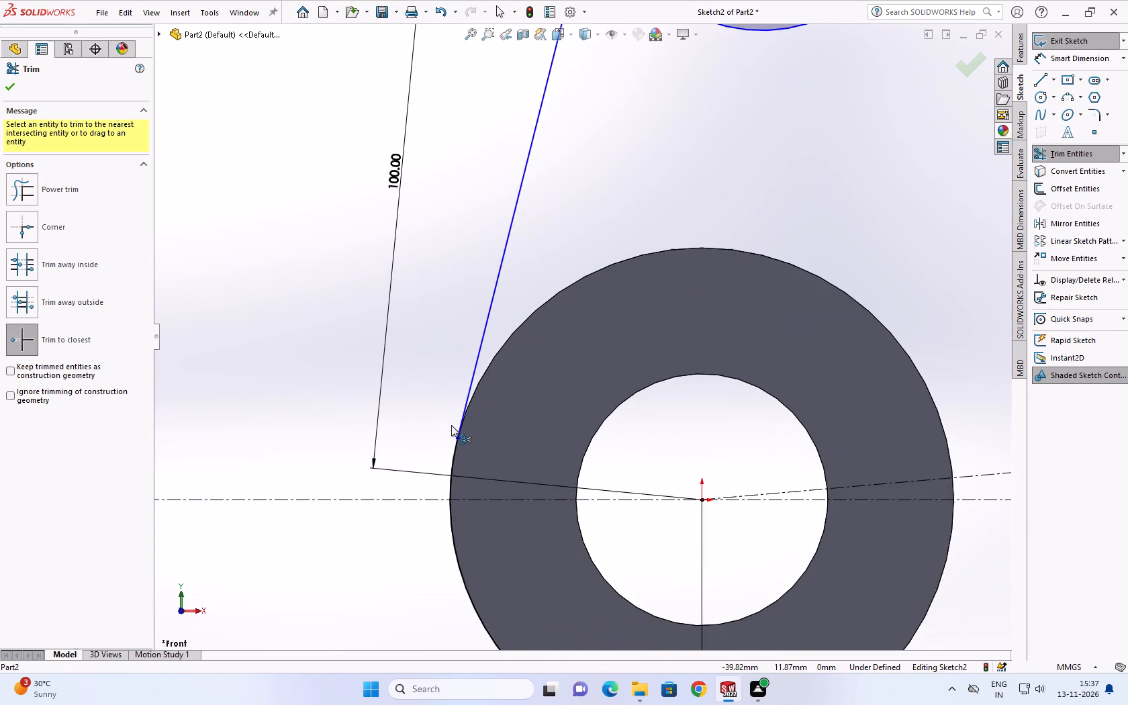
{"action": "scroll", "coordinate": [459, 431], "scroll_direction": "down", "scroll_amount": 2}
{"action": "scroll", "coordinate": [510, 254], "scroll_direction": "up", "scroll_amount": 4}
{"action": "scroll", "coordinate": [554, 204], "scroll_direction": "up", "scroll_amount": 4}
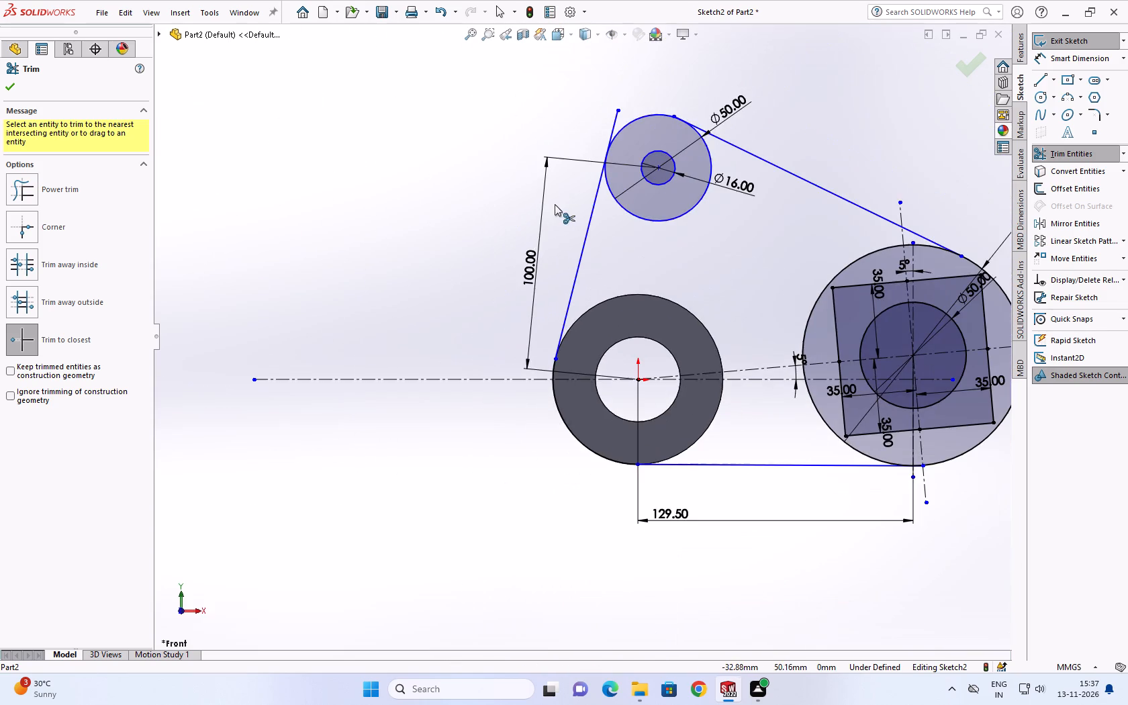
Trim the left tangent line's overhang at the upper lug and the inner part of the lug's 50 mm circle.
{"action": "scroll", "coordinate": [598, 143], "scroll_direction": "up", "scroll_amount": 3}
{"action": "scroll", "coordinate": [599, 139], "scroll_direction": "down", "scroll_amount": 4}
{"action": "scroll", "coordinate": [605, 246], "scroll_direction": "down", "scroll_amount": 2}
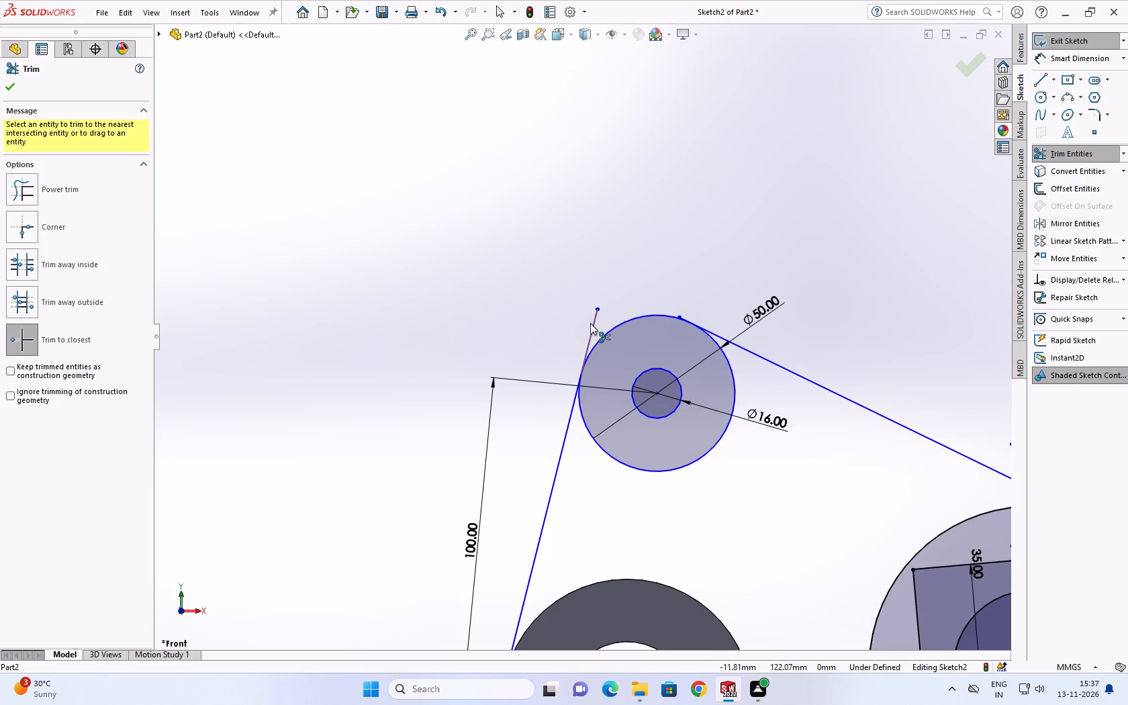
{"action": "left_click", "coordinate": [590, 323]}
{"action": "left_click", "coordinate": [723, 356]}
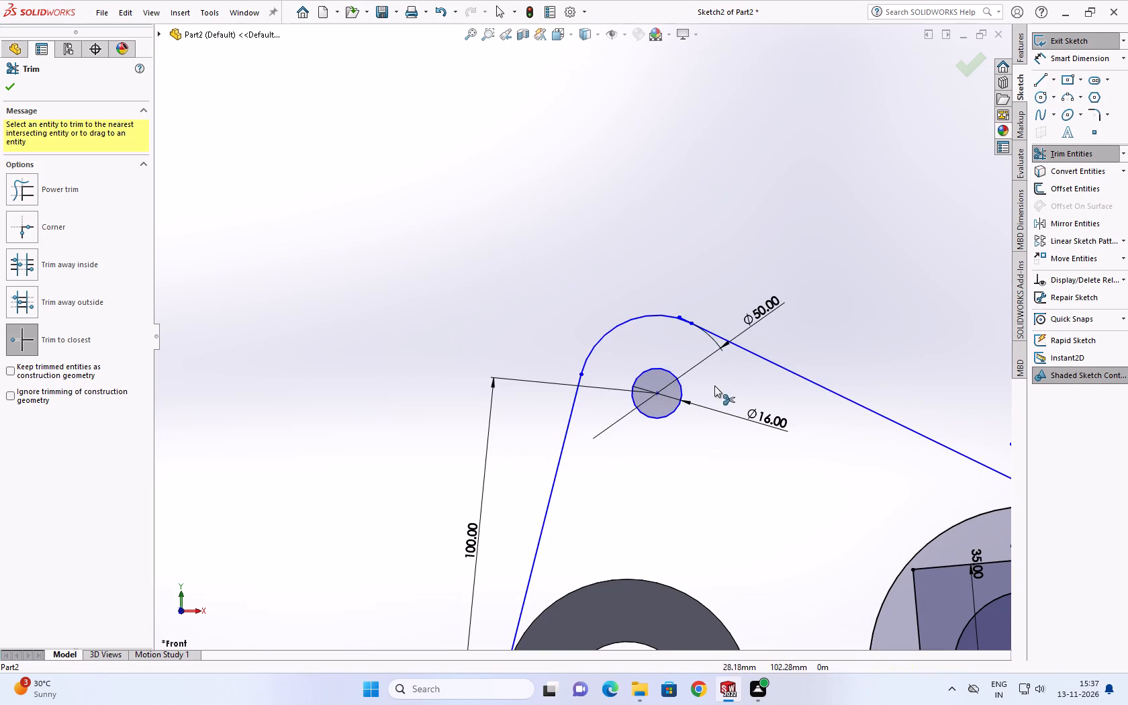
Trim the inner pieces of the 104 mm circle, keeping the outer arc between the sloping line and the bottom line.
{"action": "scroll", "coordinate": [661, 390], "scroll_direction": "up", "scroll_amount": 3}
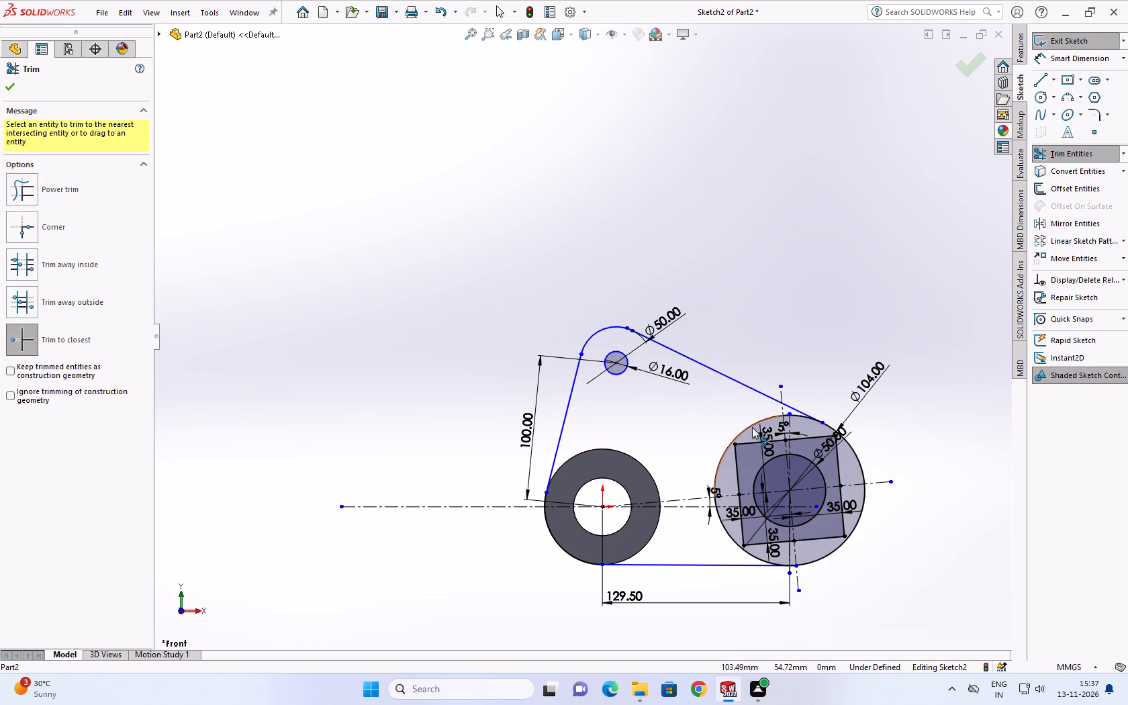
{"action": "left_click", "coordinate": [752, 427]}
{"action": "scroll", "coordinate": [800, 418], "scroll_direction": "down", "scroll_amount": 5}
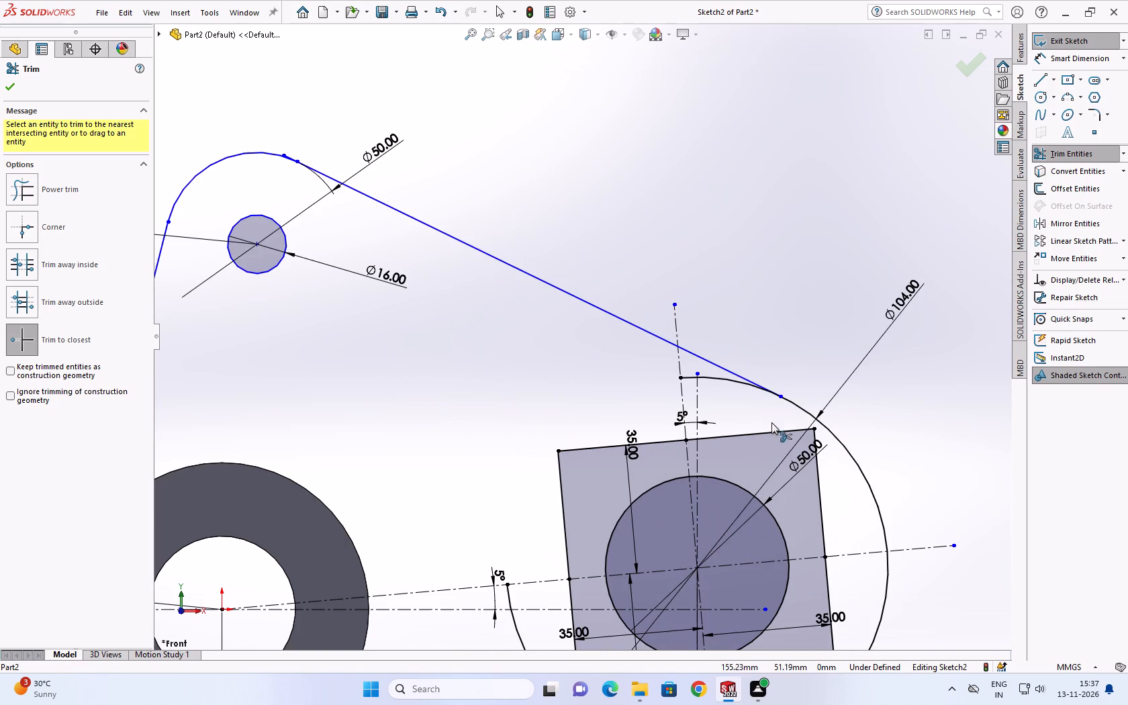
{"action": "left_click", "coordinate": [735, 383]}
{"action": "left_click", "coordinate": [688, 376]}
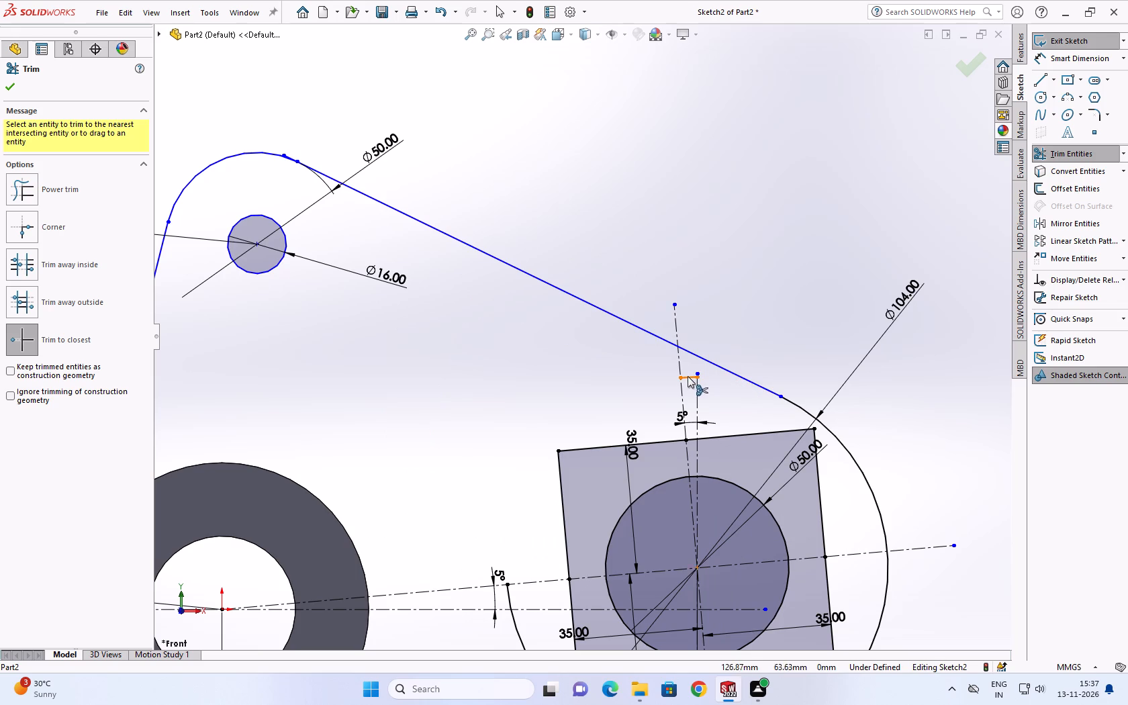
{"action": "scroll", "coordinate": [575, 463], "scroll_direction": "up", "scroll_amount": 3}
{"action": "left_click", "coordinate": [555, 481]}
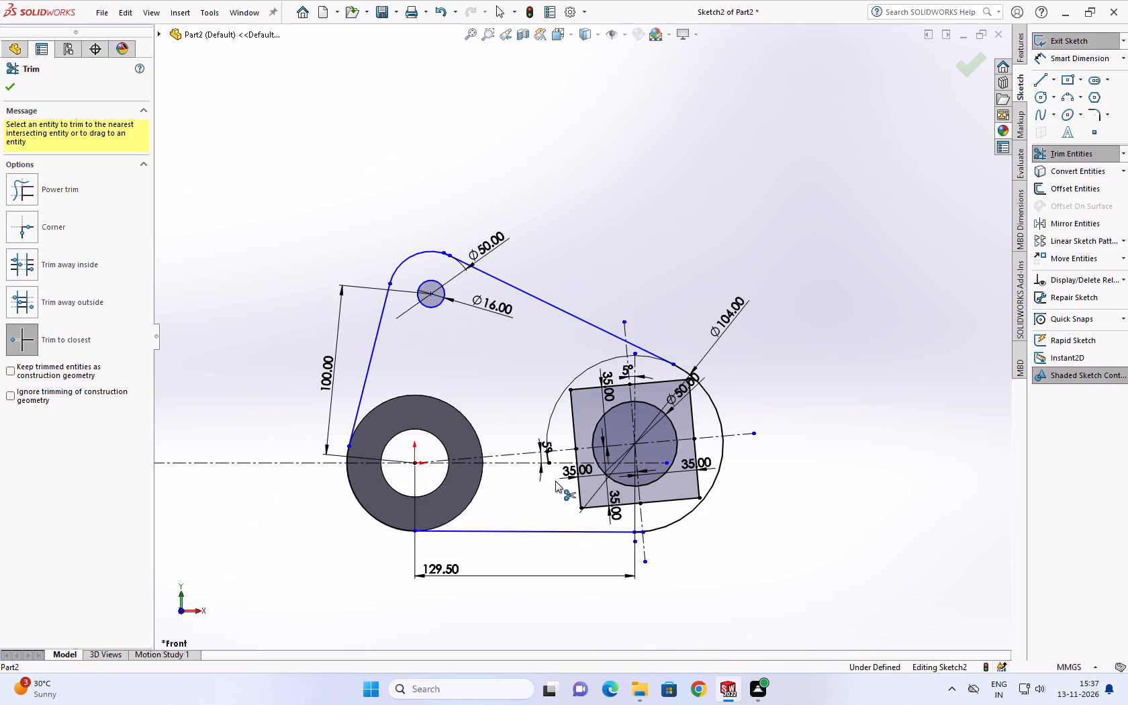
{"action": "scroll", "coordinate": [555, 459], "scroll_direction": "down", "scroll_amount": 5}
{"action": "left_click", "coordinate": [545, 401]}
{"action": "scroll", "coordinate": [596, 410], "scroll_direction": "up", "scroll_amount": 3}
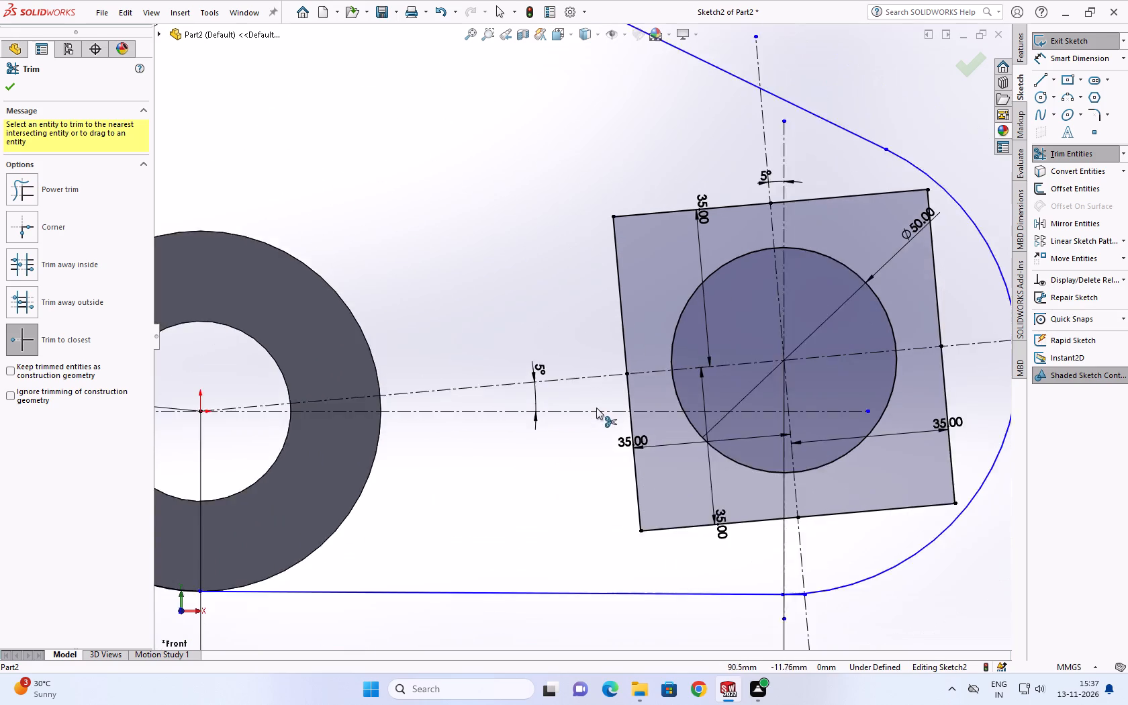
{"action": "scroll", "coordinate": [462, 399], "scroll_direction": "down", "scroll_amount": 1}
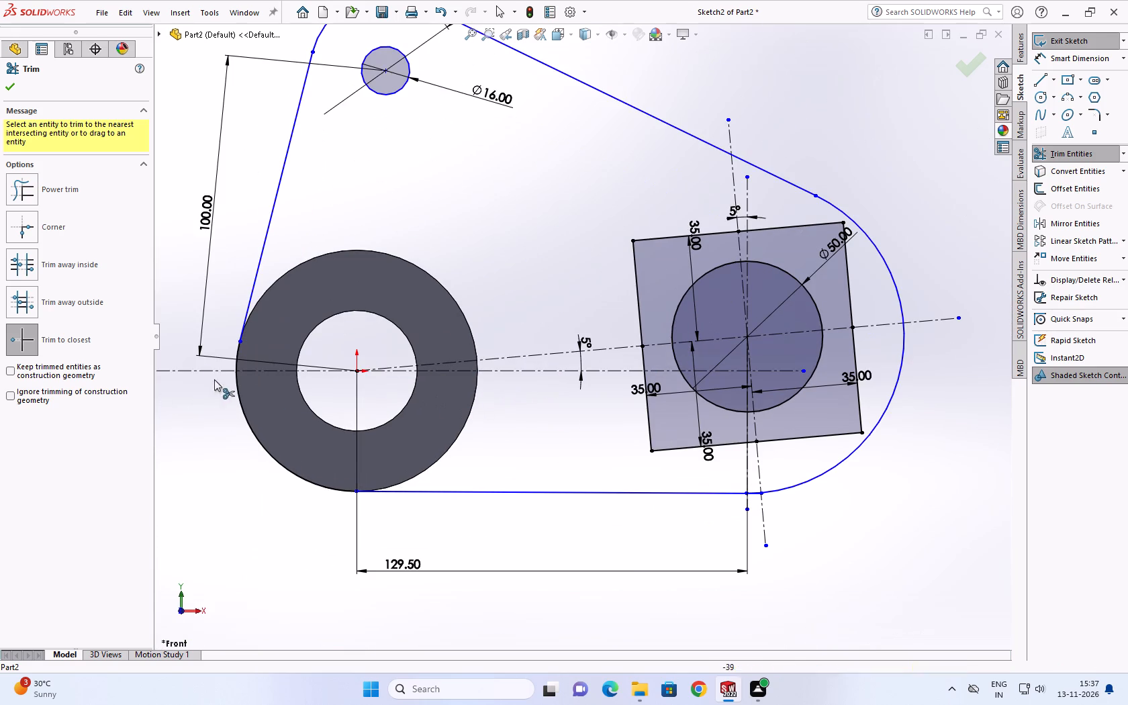
{"action": "left_click", "coordinate": [13, 91]}
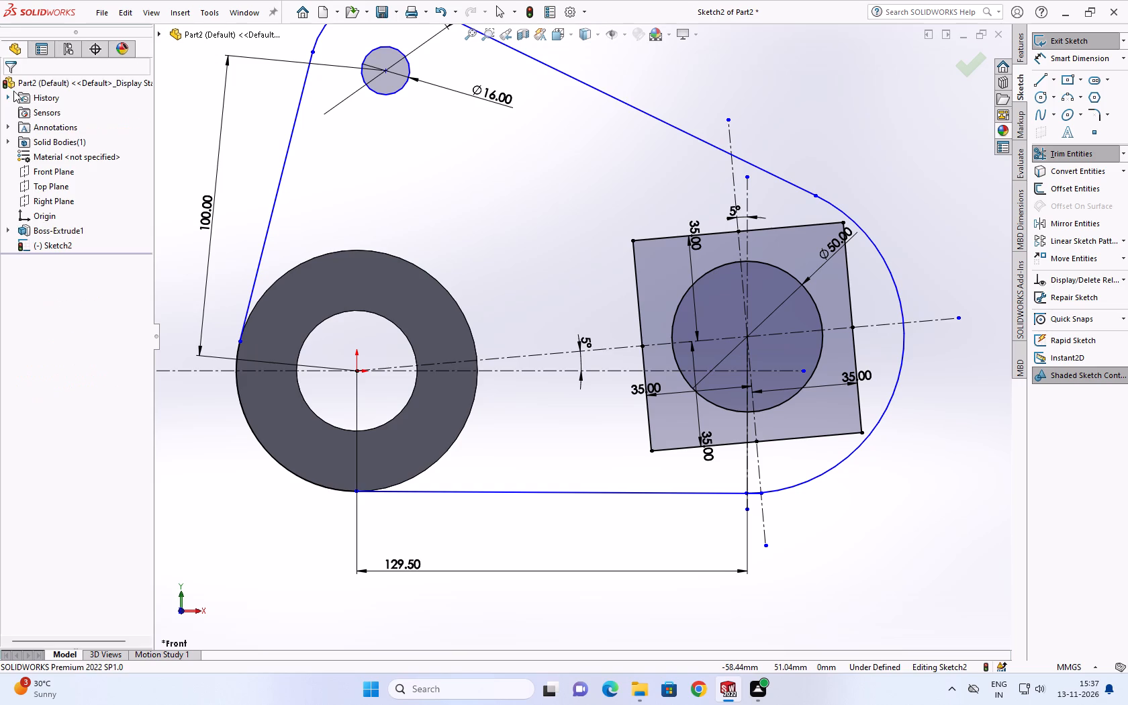
Set up a 10 mm Mid Plane boss extrusion of the link plate region around the lug hole and tilted square.
{"action": "left_click", "coordinate": [1024, 41]}
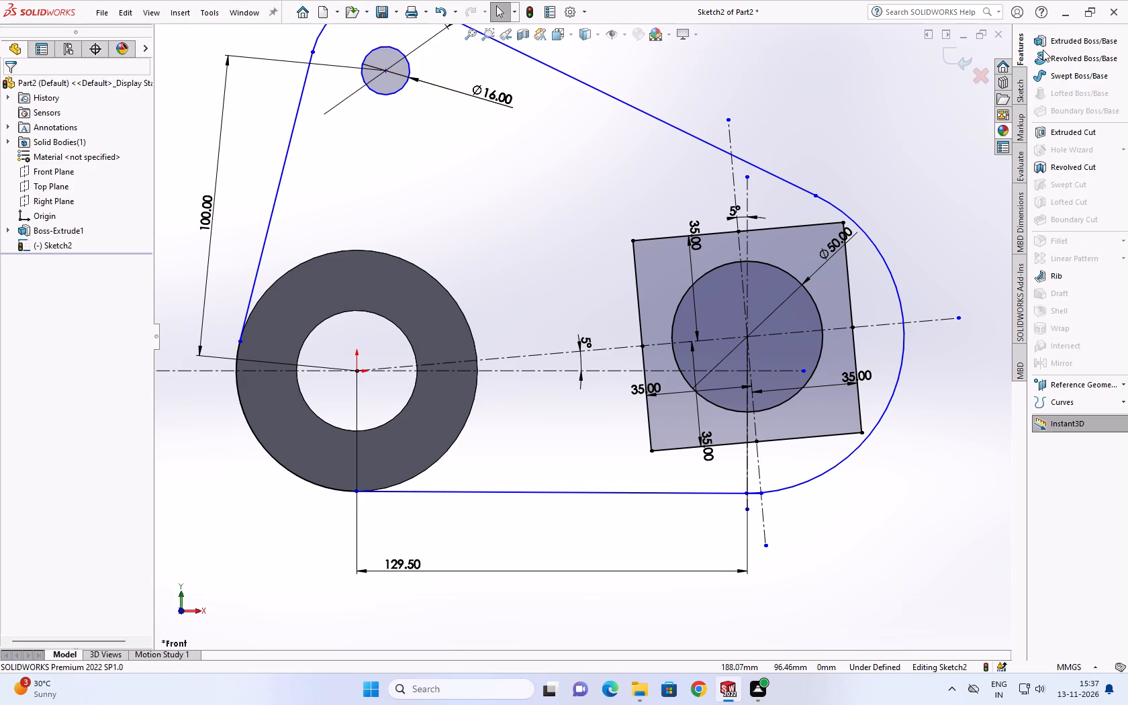
{"action": "left_click", "coordinate": [1051, 43]}
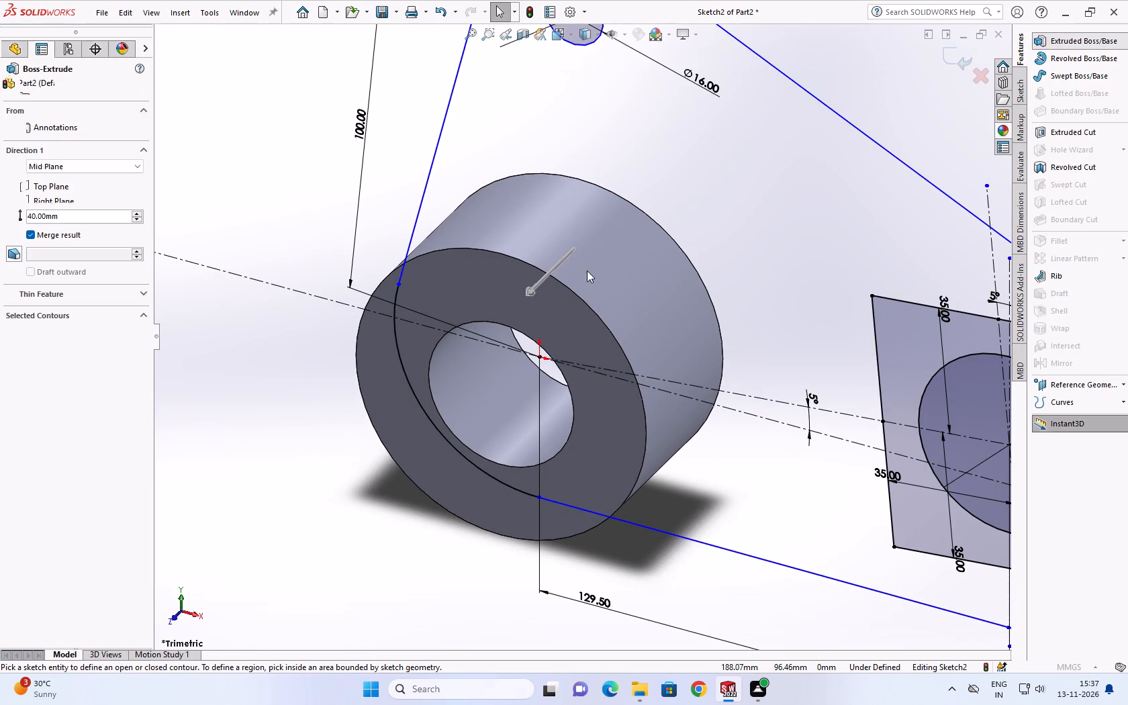
{"action": "left_click", "coordinate": [677, 215]}
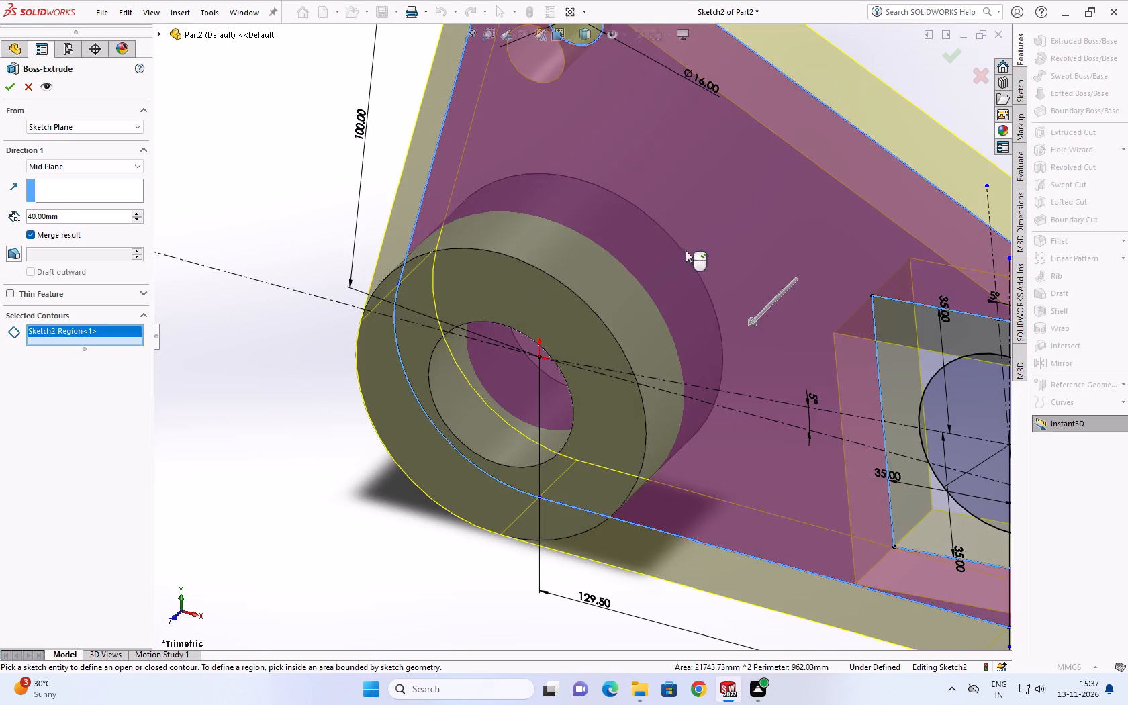
{"action": "scroll", "coordinate": [718, 316], "scroll_direction": "up", "scroll_amount": 3}
{"action": "middle_click_drag", "start_coordinate": [718, 316], "coordinate": [788, 201]}
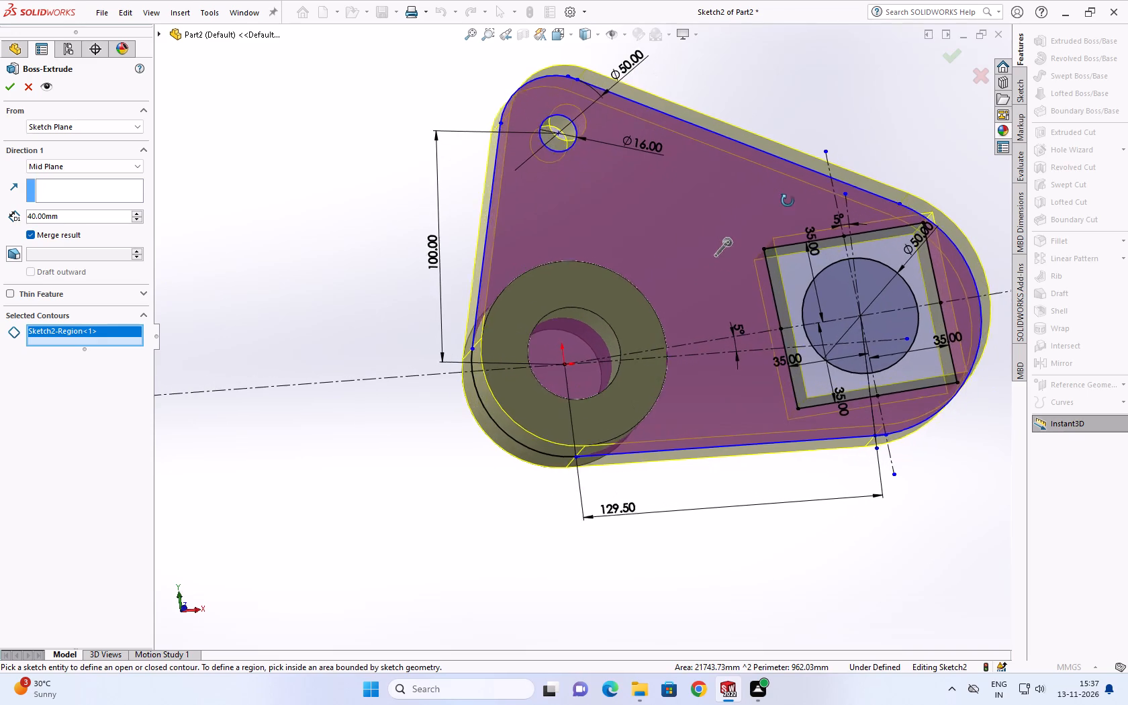
{"action": "middle_click_drag", "start_coordinate": [788, 201], "coordinate": [788, 201]}
{"action": "double_click", "coordinate": [75, 217]}
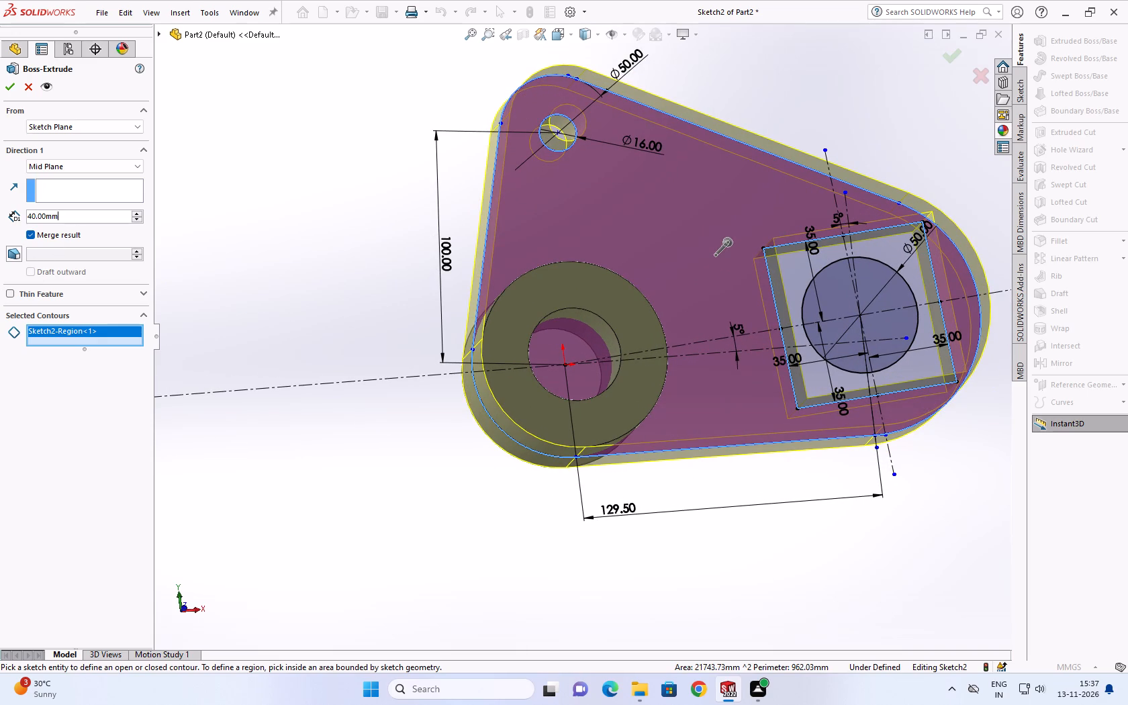
{"action": "type", "text": "10"}
{"action": "key", "text": "Return"}
{"action": "scroll", "coordinate": [782, 303], "scroll_direction": "up", "scroll_amount": 2}
{"action": "middle_click_drag", "start_coordinate": [783, 303], "coordinate": [789, 280]}
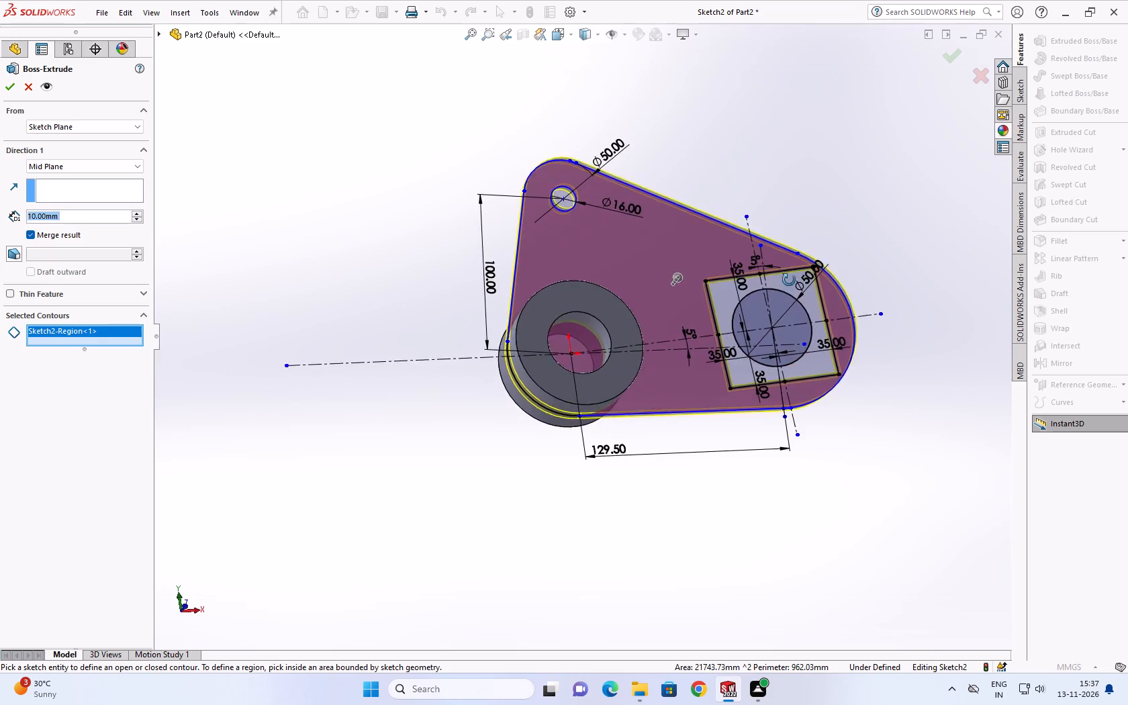
{"action": "middle_click_drag", "start_coordinate": [789, 280], "coordinate": [796, 219]}
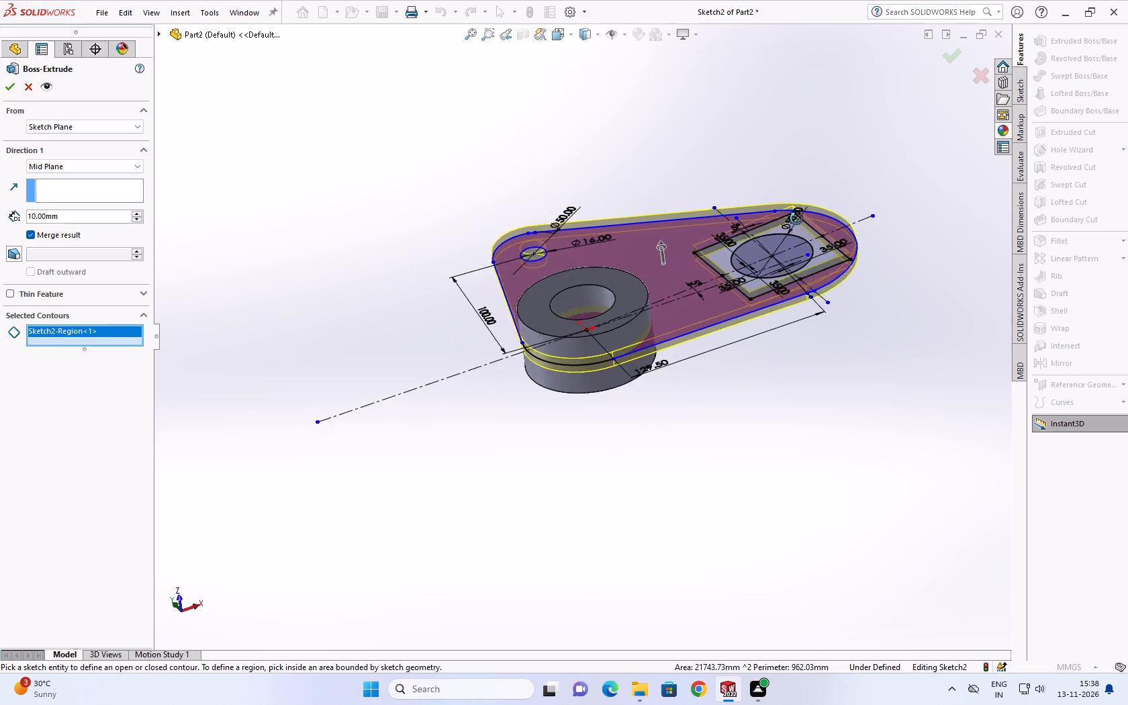
{"action": "middle_click_drag", "start_coordinate": [796, 219], "coordinate": [767, 173]}
Minimise the part window to get to the link plate reference drawing.
{"action": "left_click", "coordinate": [742, 698]}
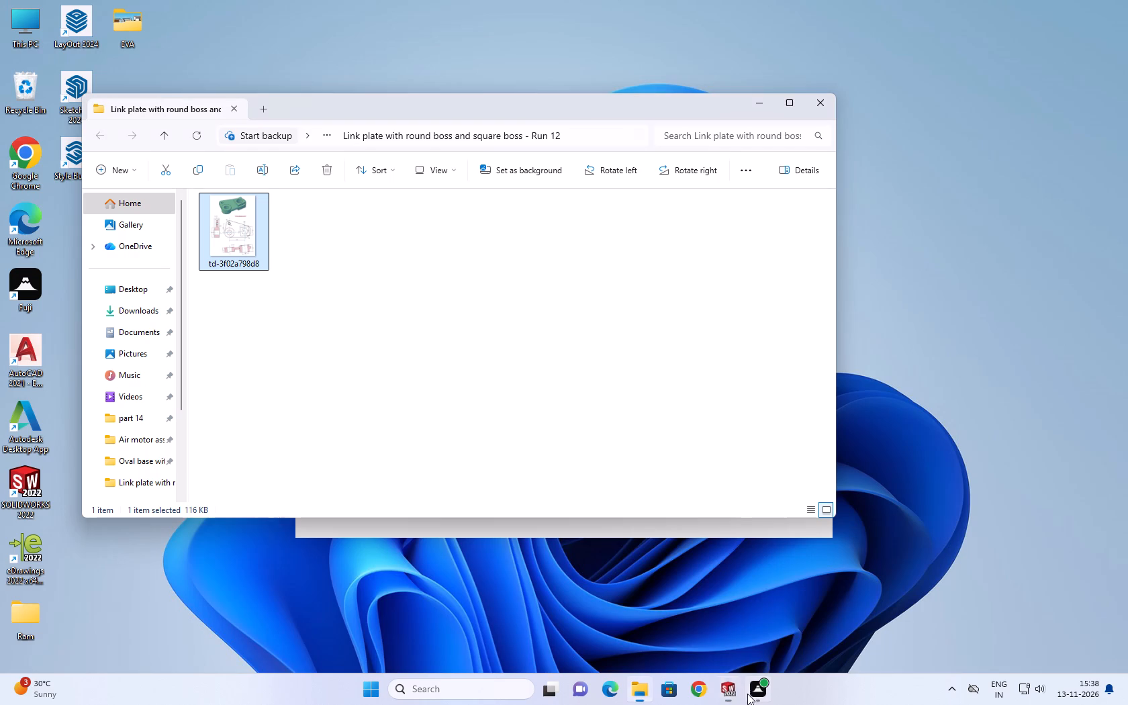
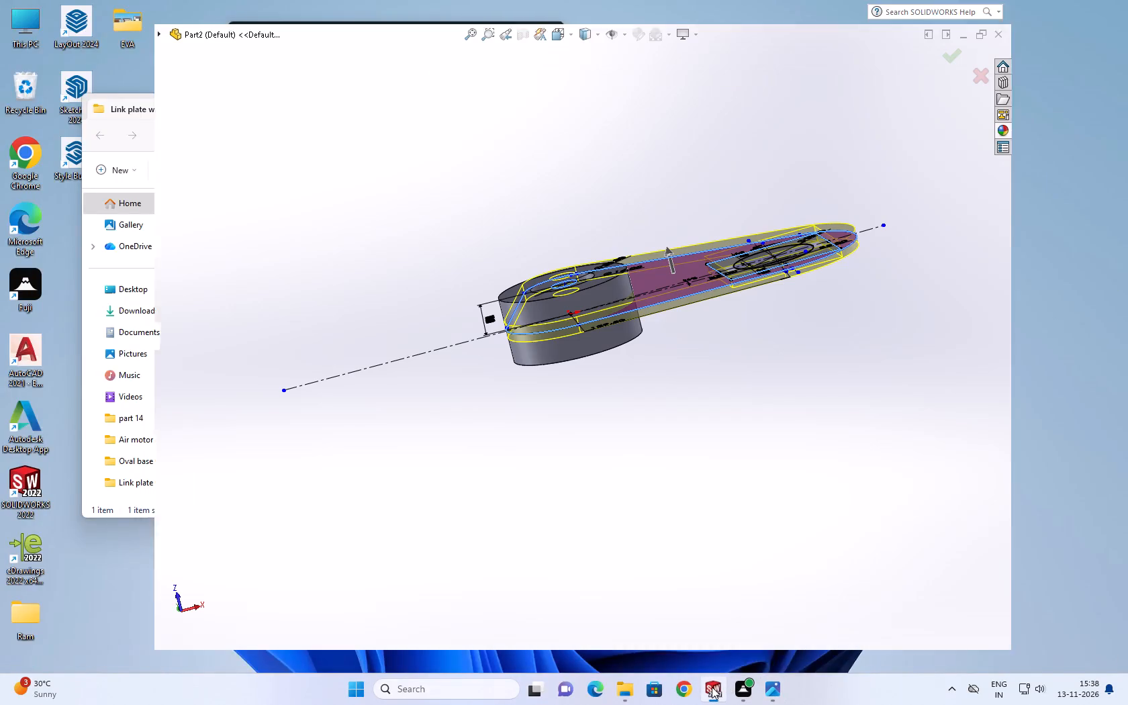
Check the plate thickness in section A-A of the reference drawing and finish the link plate's Mid Plane extrusion at 16 mm.
{"action": "left_click", "coordinate": [777, 688]}
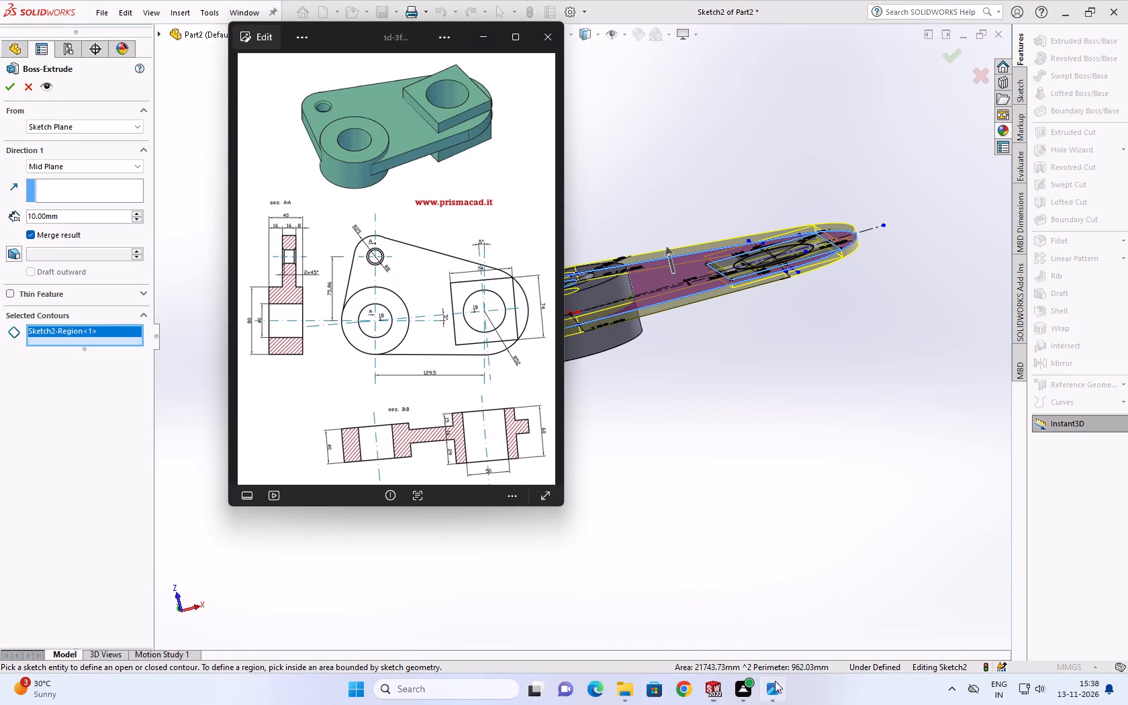
{"action": "scroll", "coordinate": [320, 283], "scroll_direction": "up", "scroll_amount": 2}
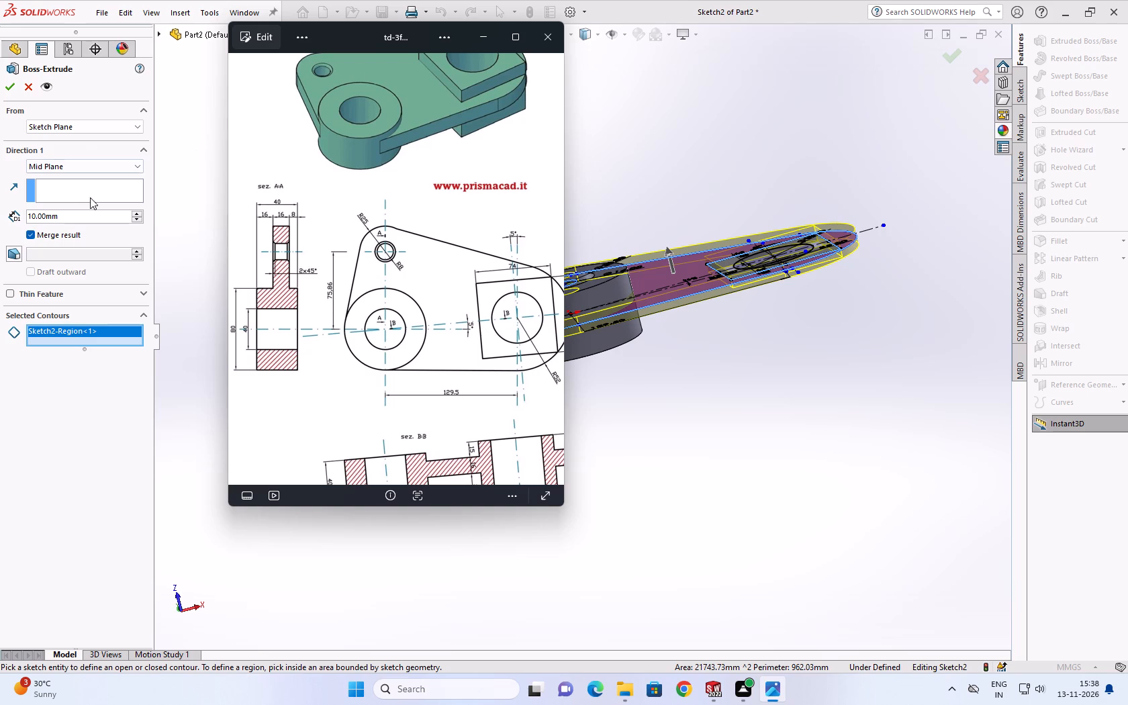
{"action": "left_click", "coordinate": [83, 217]}
{"action": "type", "text": "16"}
{"action": "key", "text": "Return"}
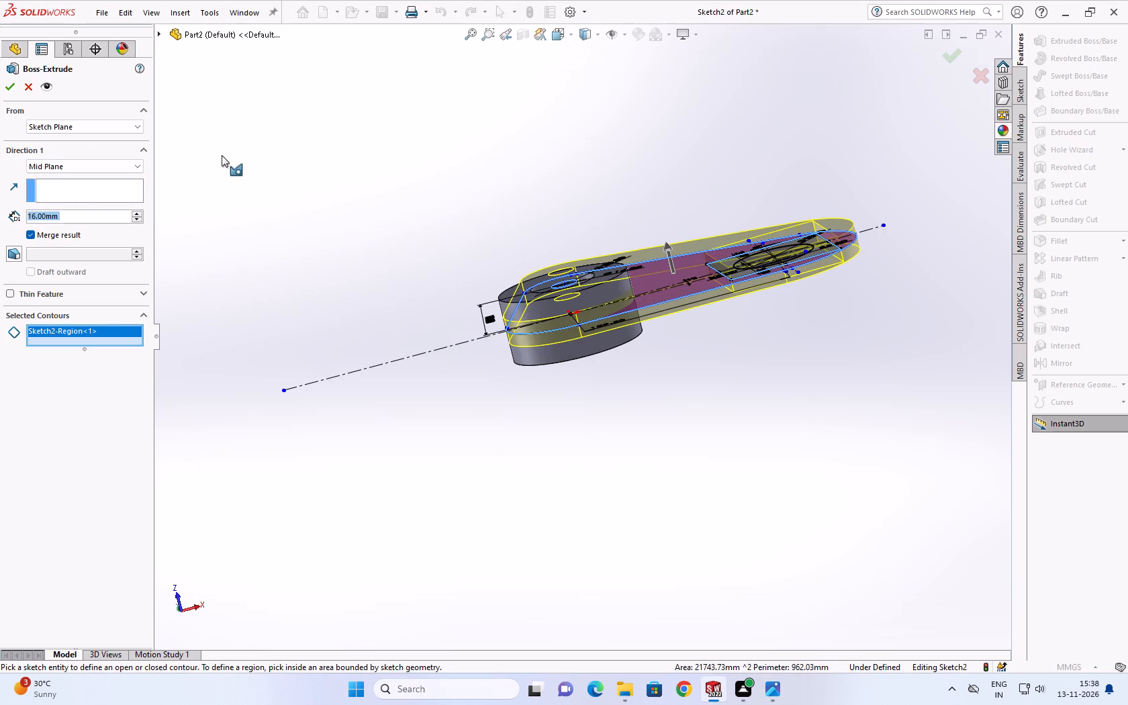
{"action": "left_click", "coordinate": [11, 81]}
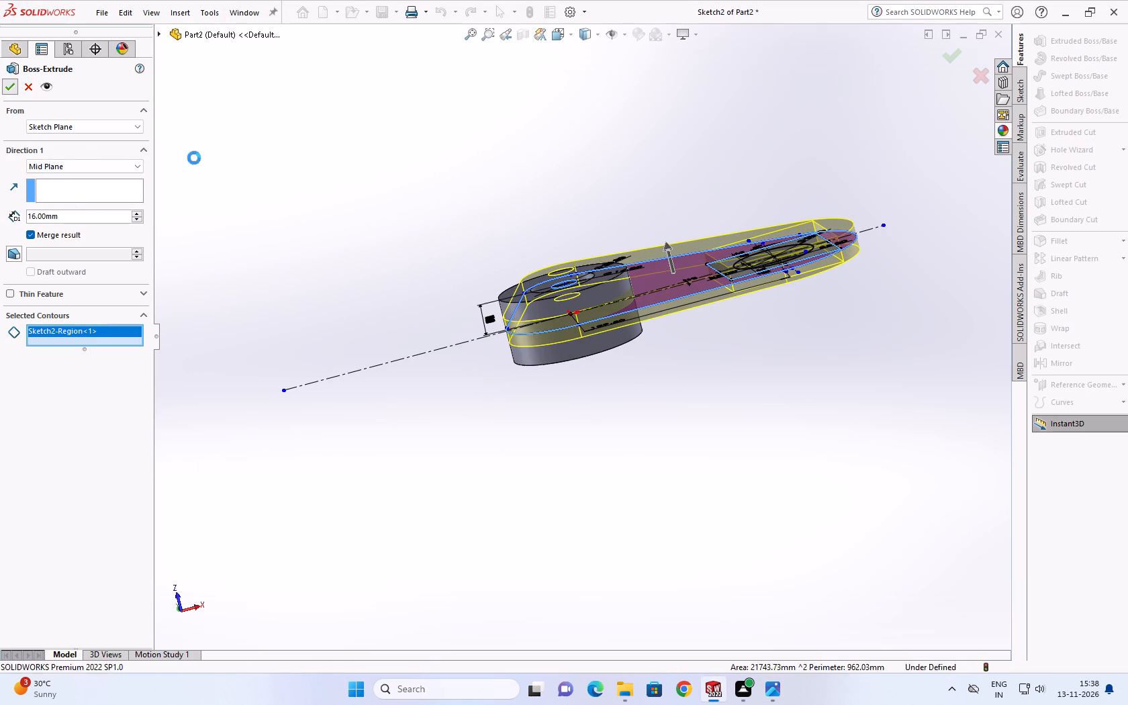
Reuse Sketch2 for another boss extrusion, taking the tilted square region around its 50 mm circle as the contour.
{"action": "middle_click_drag", "start_coordinate": [624, 279], "coordinate": [661, 439]}
{"action": "scroll", "coordinate": [684, 339], "scroll_direction": "down", "scroll_amount": 2}
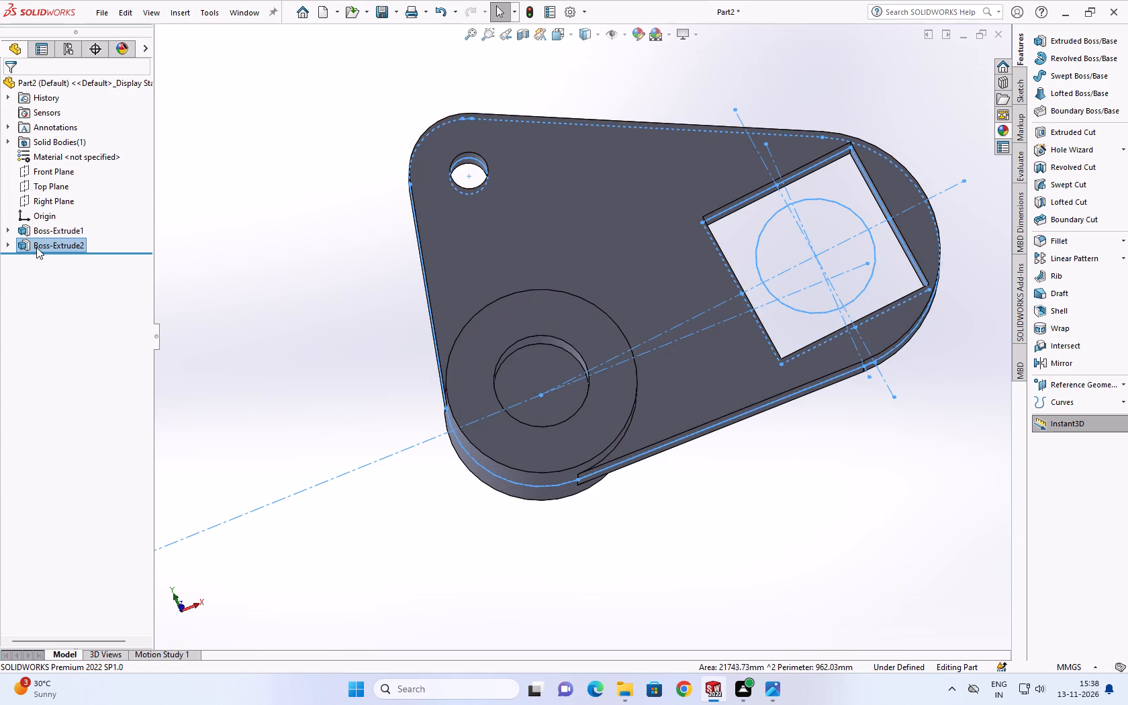
{"action": "left_click", "coordinate": [5, 240]}
{"action": "left_click", "coordinate": [36, 255]}
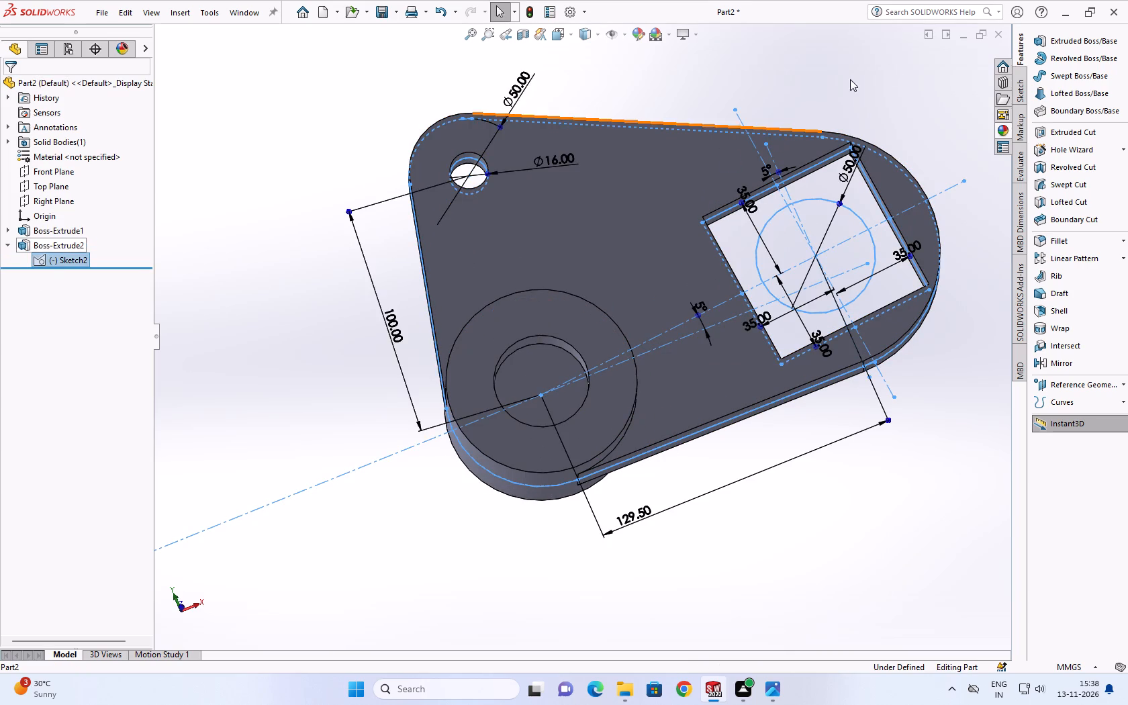
{"action": "left_click", "coordinate": [1098, 44]}
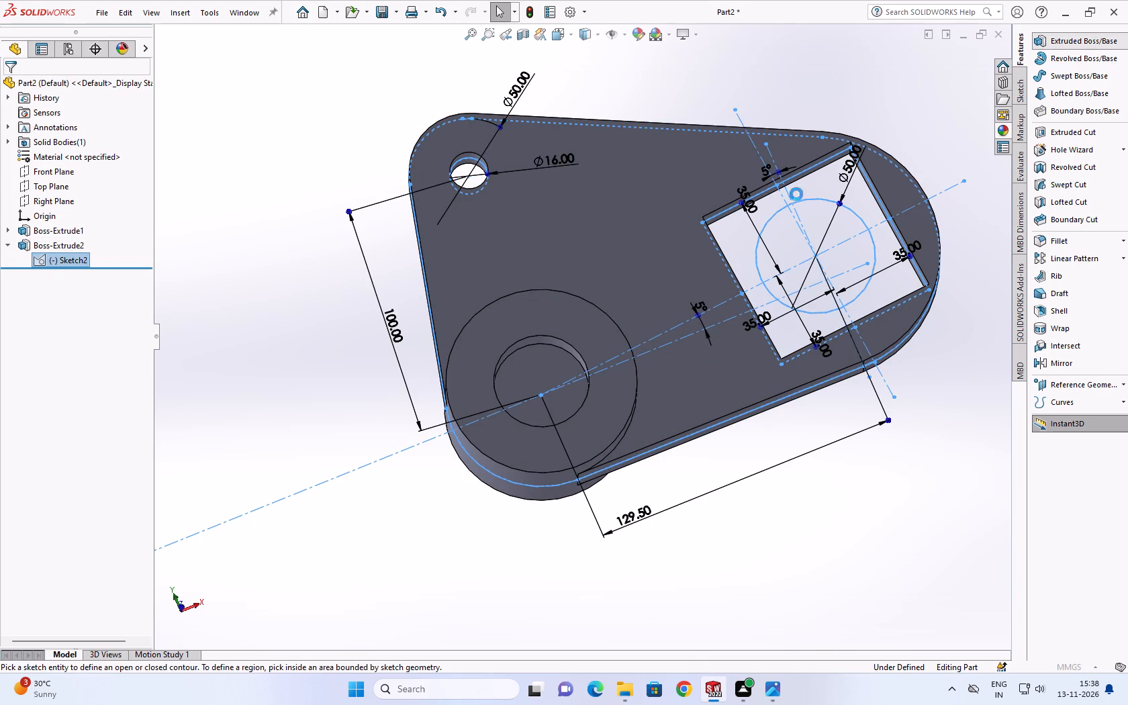
{"action": "left_click", "coordinate": [748, 226]}
{"action": "middle_click_drag", "start_coordinate": [836, 275], "coordinate": [796, 183]}
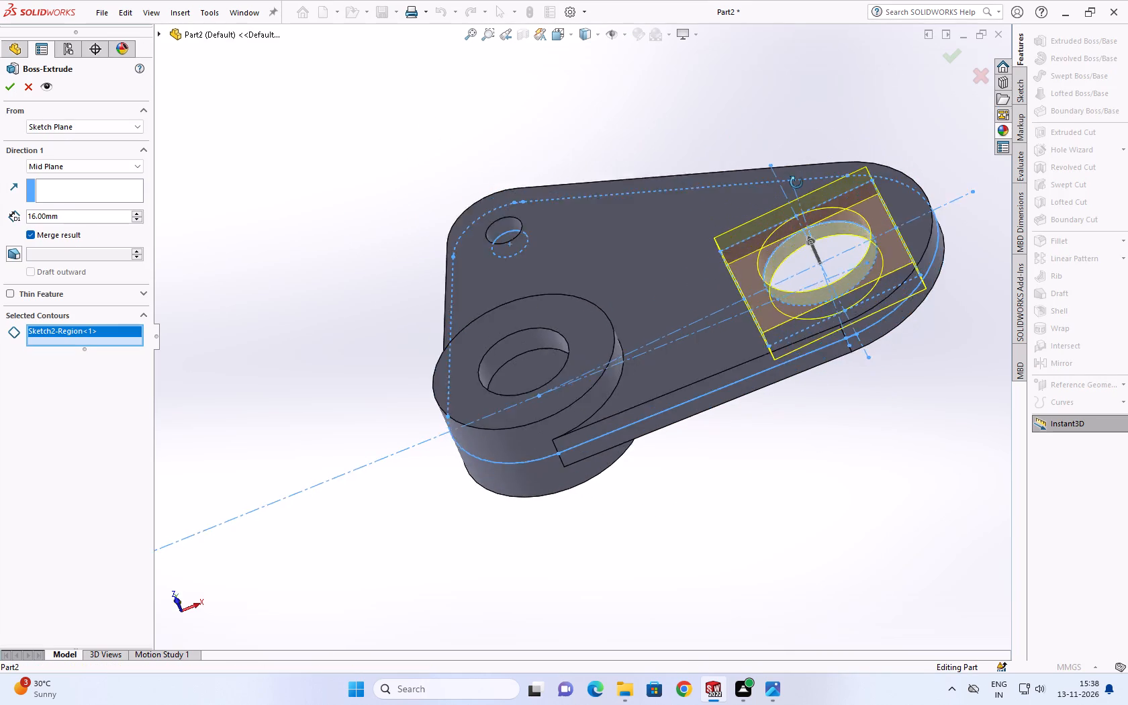
{"action": "middle_click_drag", "start_coordinate": [796, 183], "coordinate": [790, 148]}
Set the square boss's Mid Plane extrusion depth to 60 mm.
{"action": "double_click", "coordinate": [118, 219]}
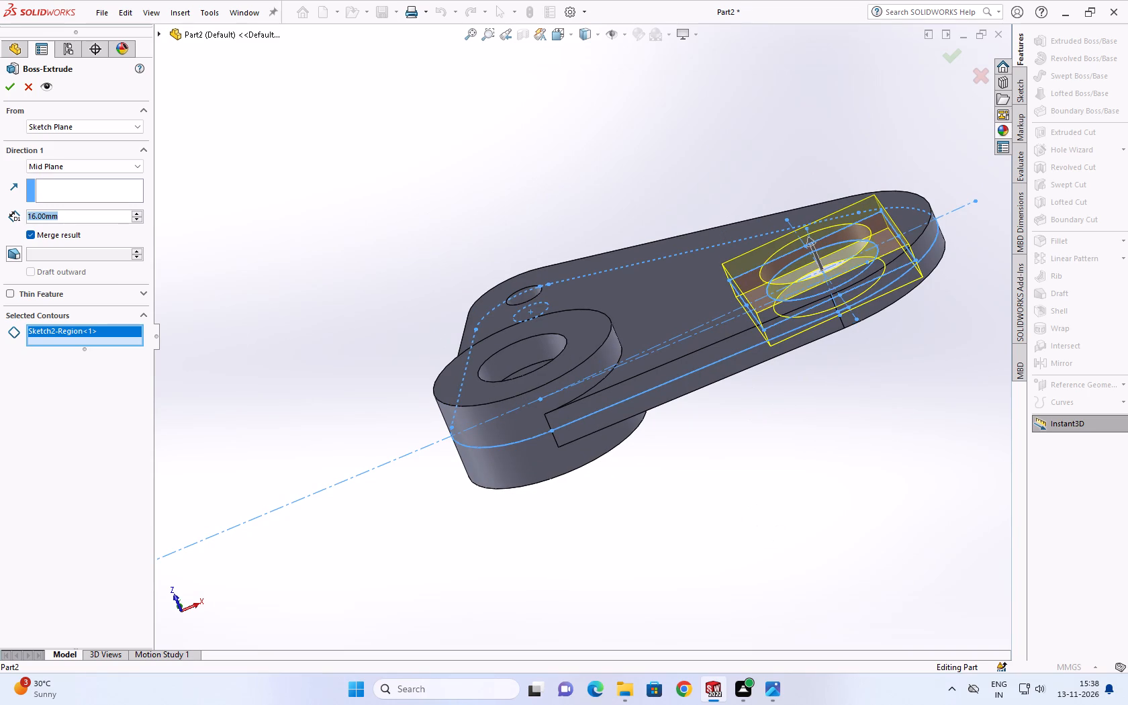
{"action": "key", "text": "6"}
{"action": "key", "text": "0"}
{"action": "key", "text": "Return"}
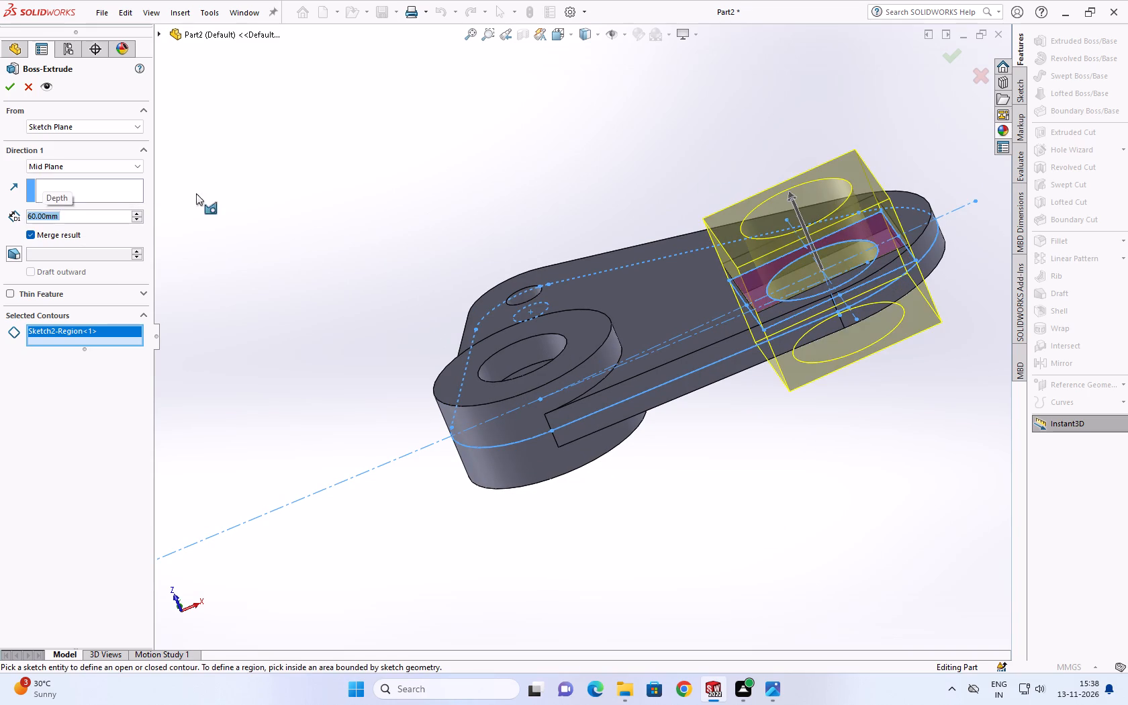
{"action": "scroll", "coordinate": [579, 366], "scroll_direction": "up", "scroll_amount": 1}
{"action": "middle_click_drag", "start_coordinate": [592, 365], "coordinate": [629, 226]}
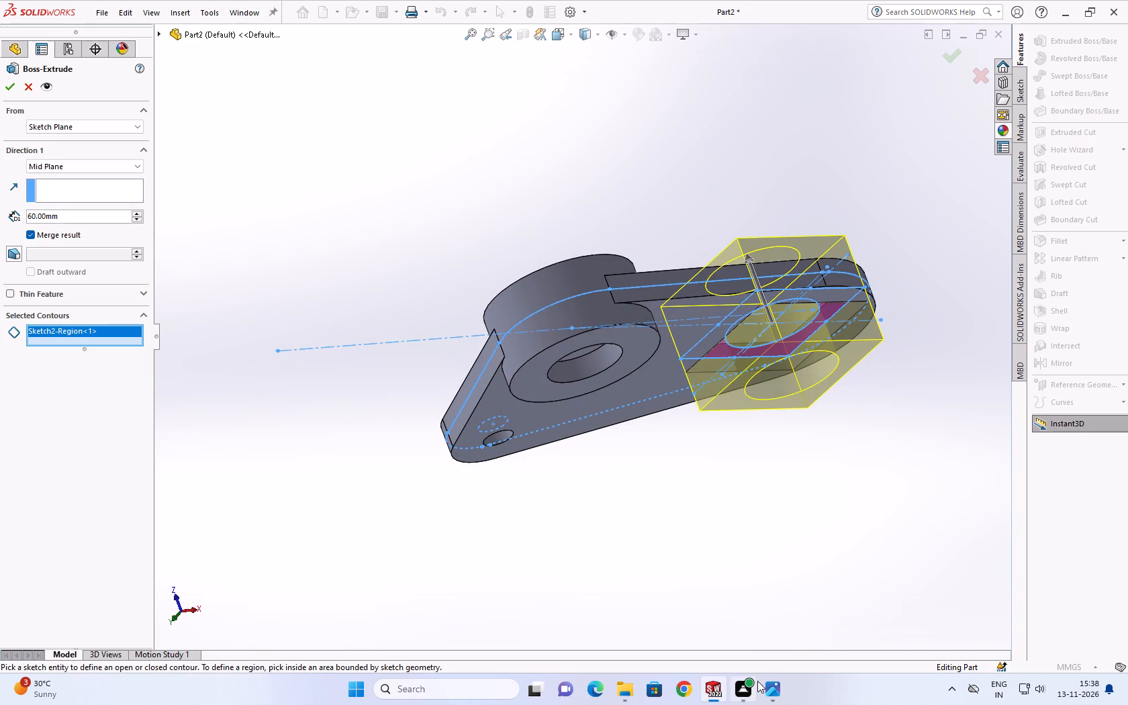
Check the square boss heights in section B-B of the reference drawing and change its extrusion to Blind.
{"action": "left_click", "coordinate": [759, 681]}
{"action": "scroll", "coordinate": [430, 358], "scroll_direction": "up", "scroll_amount": 1}
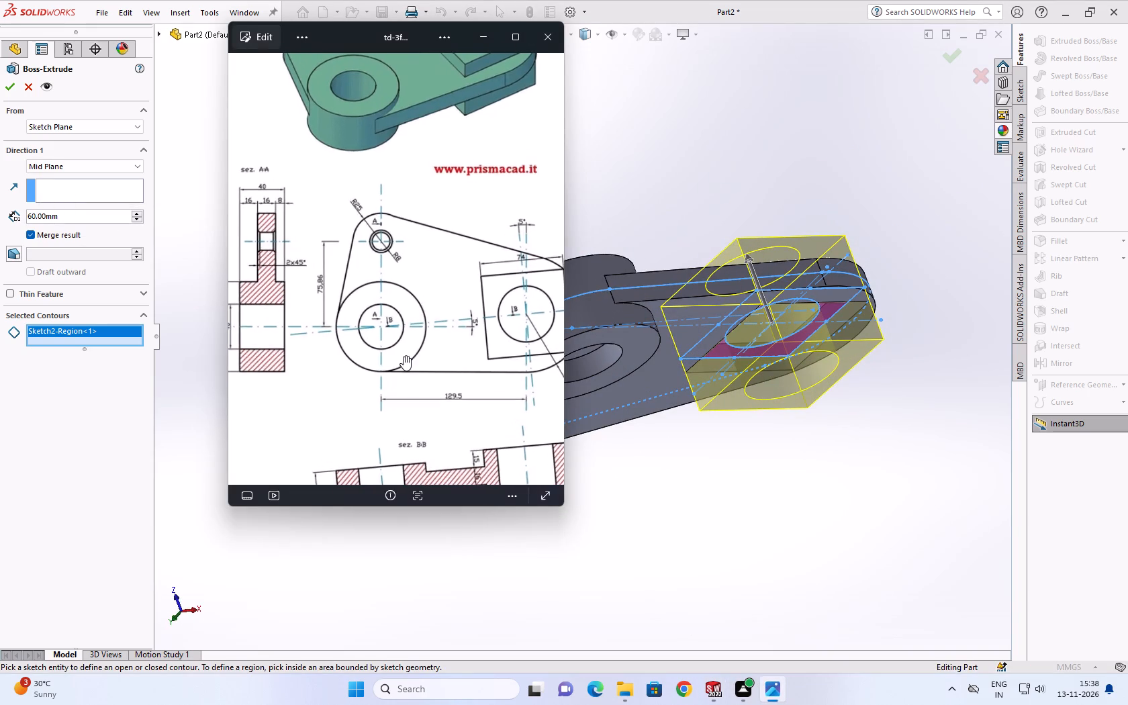
{"action": "scroll", "coordinate": [402, 359], "scroll_direction": "down", "scroll_amount": 4}
{"action": "scroll", "coordinate": [458, 419], "scroll_direction": "down", "scroll_amount": 5}
{"action": "scroll", "coordinate": [444, 427], "scroll_direction": "up", "scroll_amount": 2}
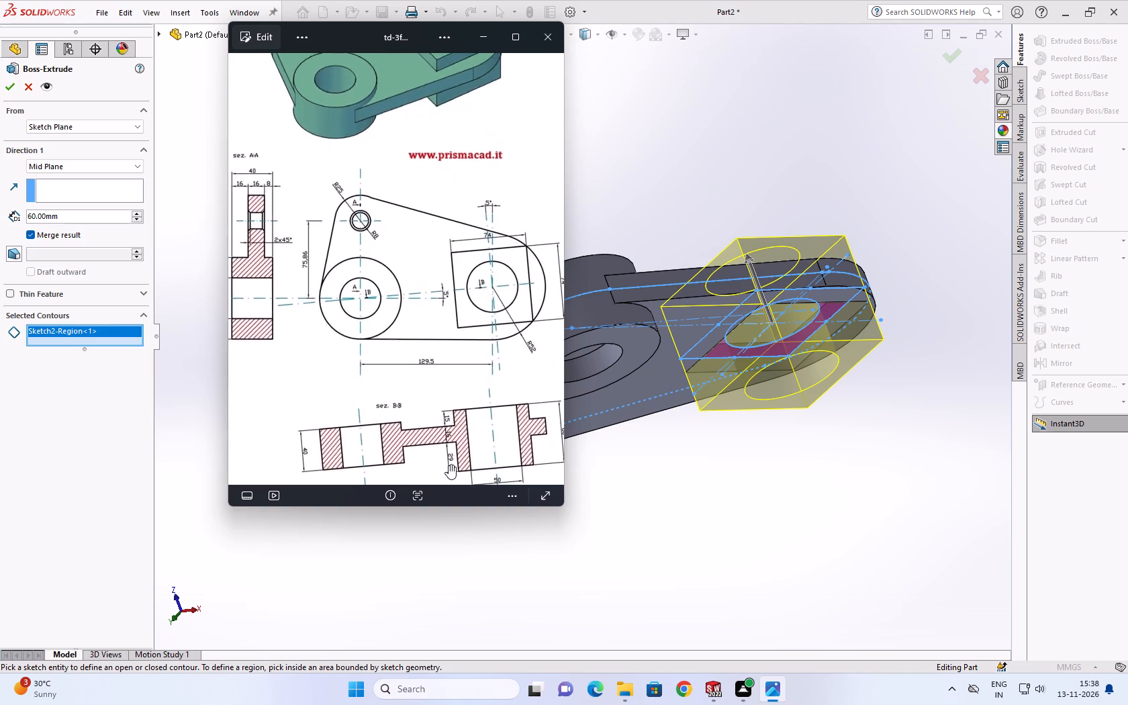
{"action": "scroll", "coordinate": [449, 465], "scroll_direction": "up", "scroll_amount": 1}
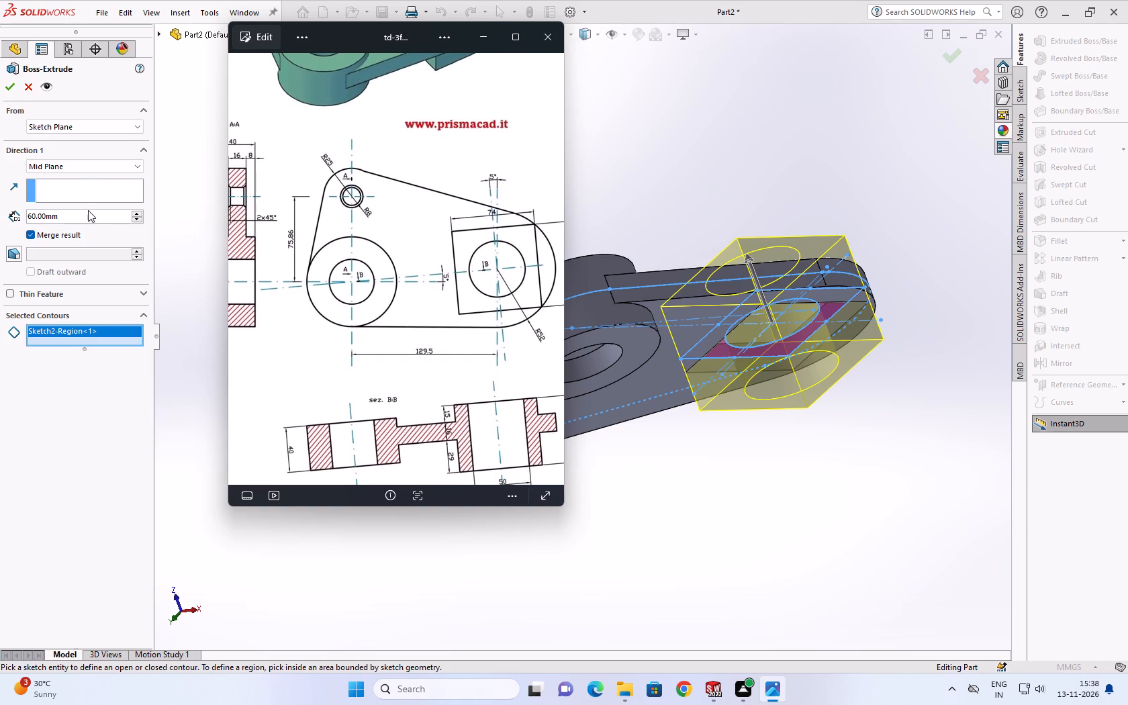
{"action": "left_click", "coordinate": [85, 163]}
{"action": "left_click", "coordinate": [64, 175]}
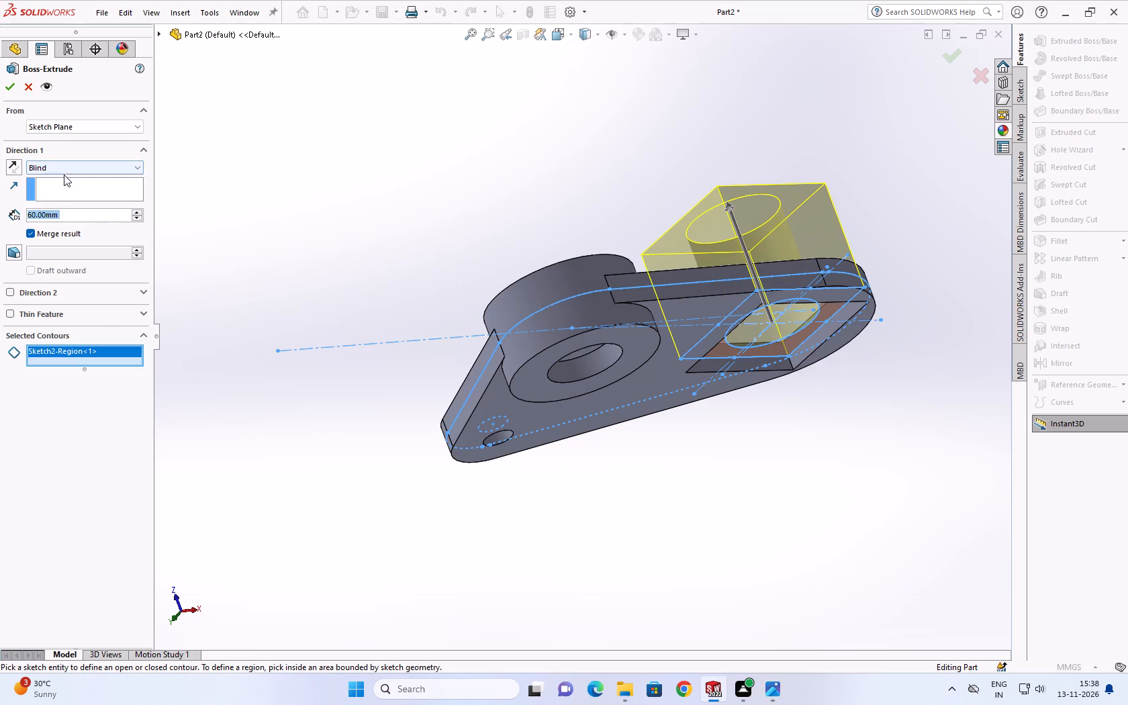
Start the square boss extrusion from the link plate's +Z face and set its Direction 1 depth to 15 mm.
{"action": "middle_click_drag", "start_coordinate": [653, 394], "coordinate": [696, 342]}
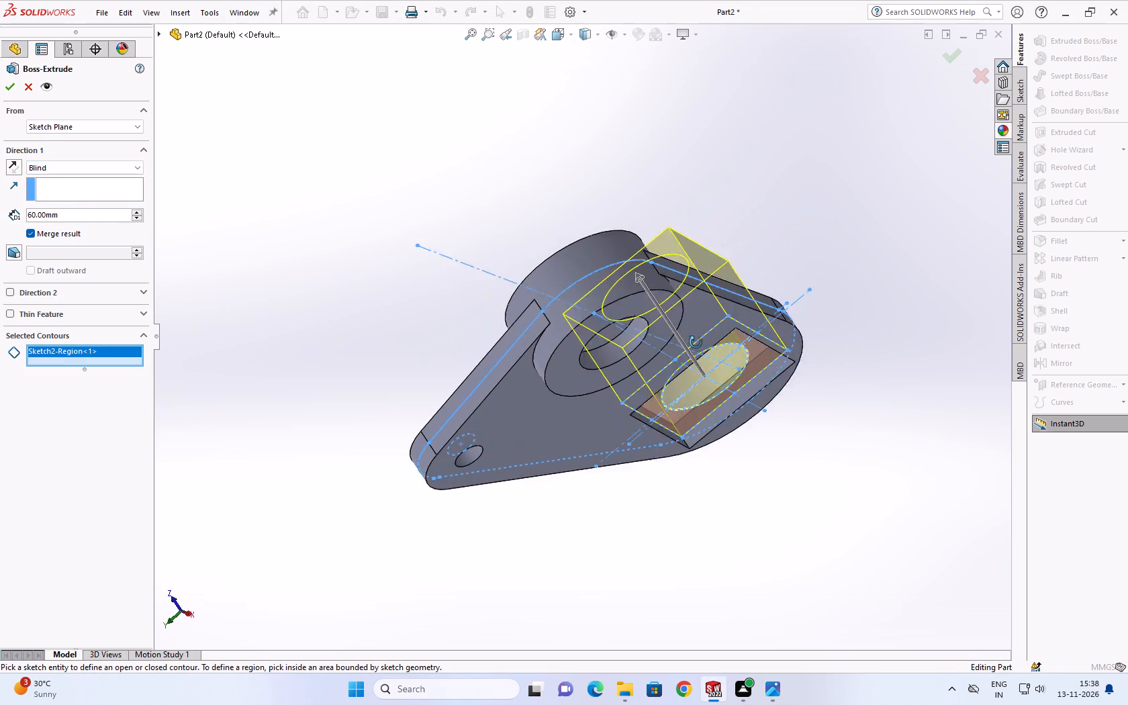
{"action": "middle_click_drag", "start_coordinate": [696, 342], "coordinate": [669, 426]}
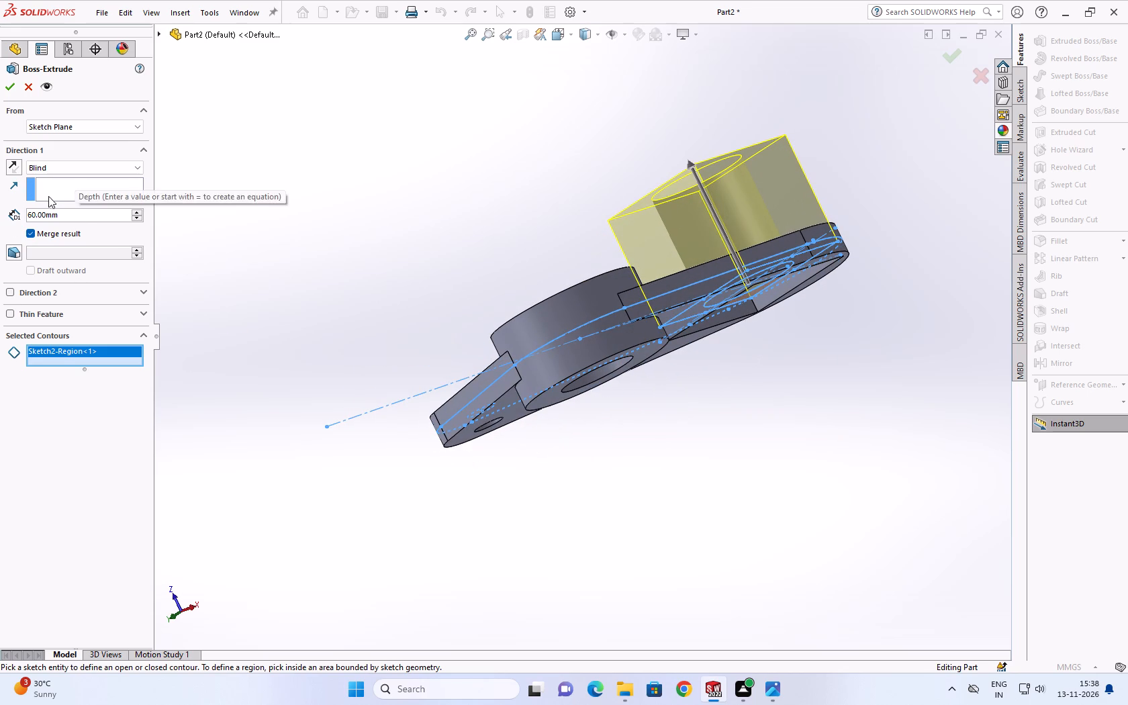
{"action": "left_click", "coordinate": [89, 124]}
{"action": "left_click", "coordinate": [68, 144]}
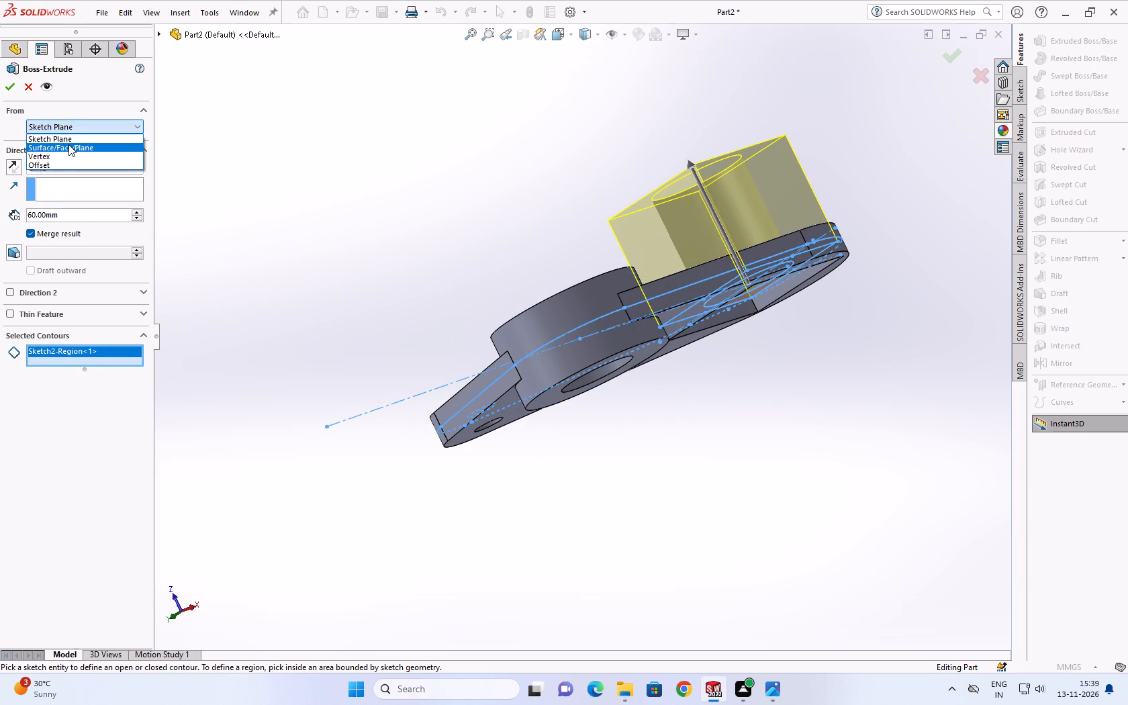
{"action": "middle_click_drag", "start_coordinate": [817, 327], "coordinate": [822, 395]}
{"action": "left_click", "coordinate": [673, 268]}
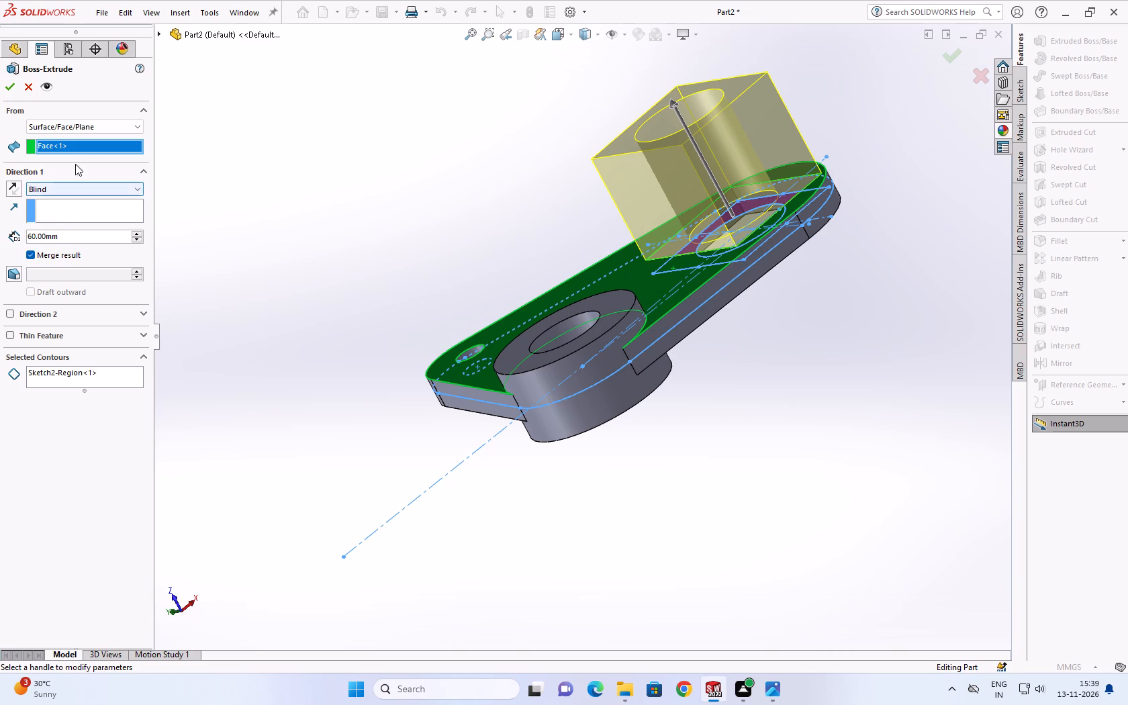
{"action": "double_click", "coordinate": [71, 234]}
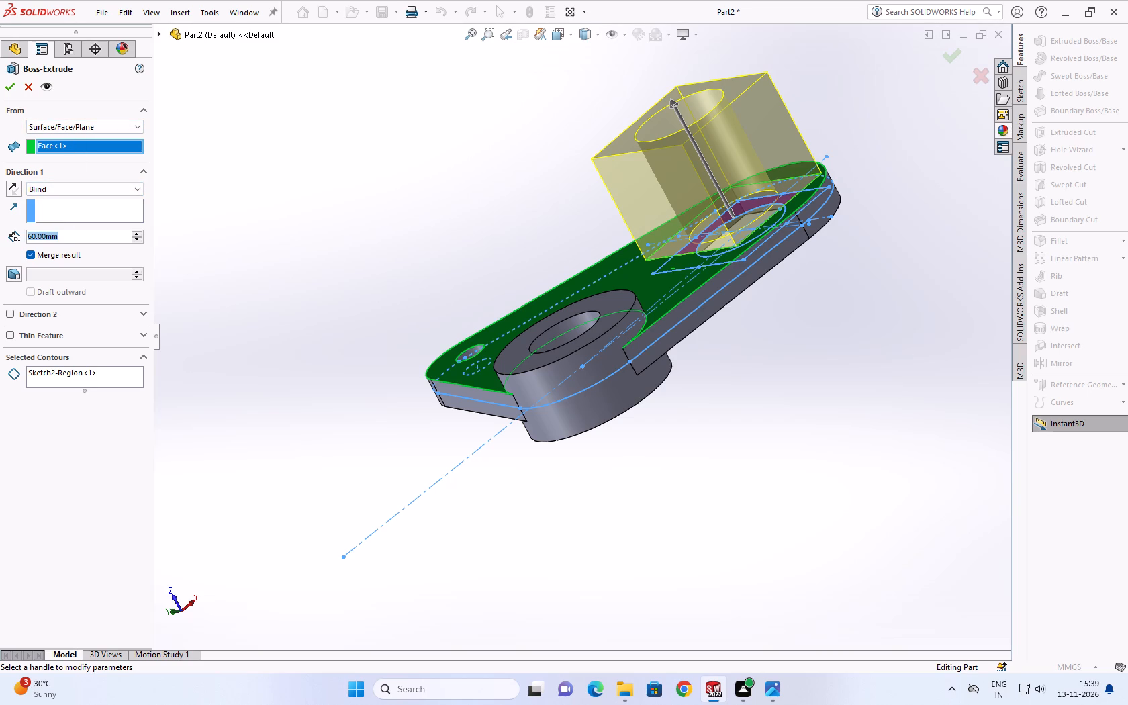
{"action": "type", "text": "15"}
{"action": "key", "text": "Return"}
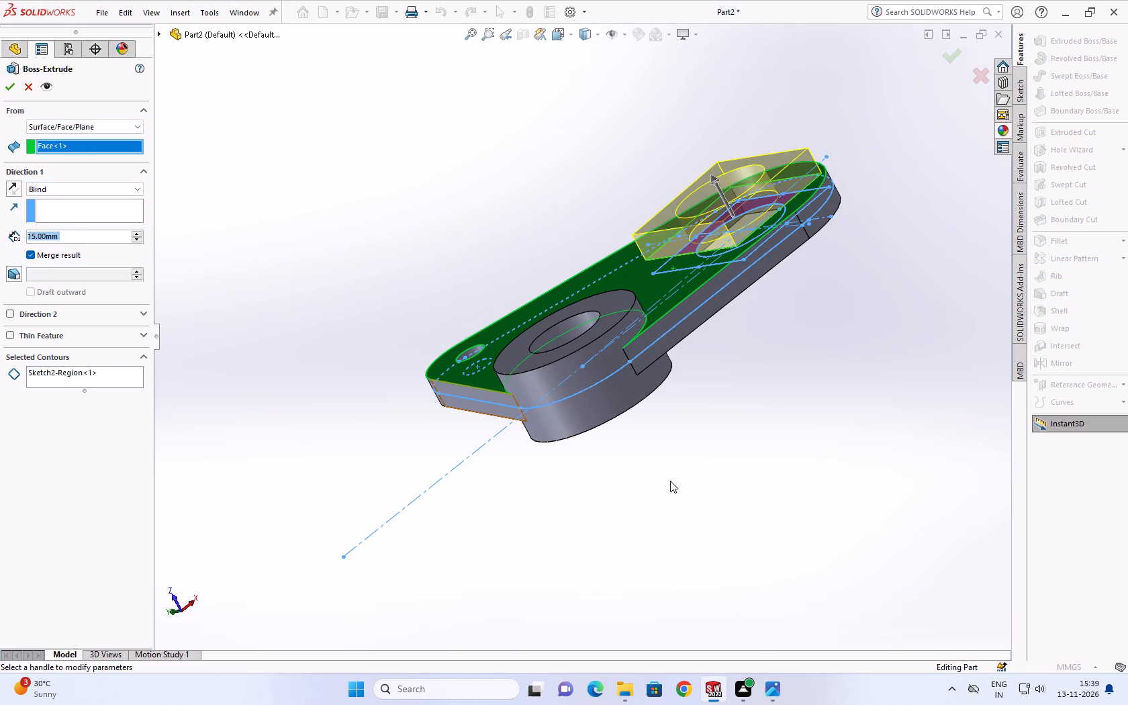
Add a Blind Direction 2 to the square boss with a depth of 16+29 mm and finish the extrusion.
{"action": "left_click", "coordinate": [9, 310]}
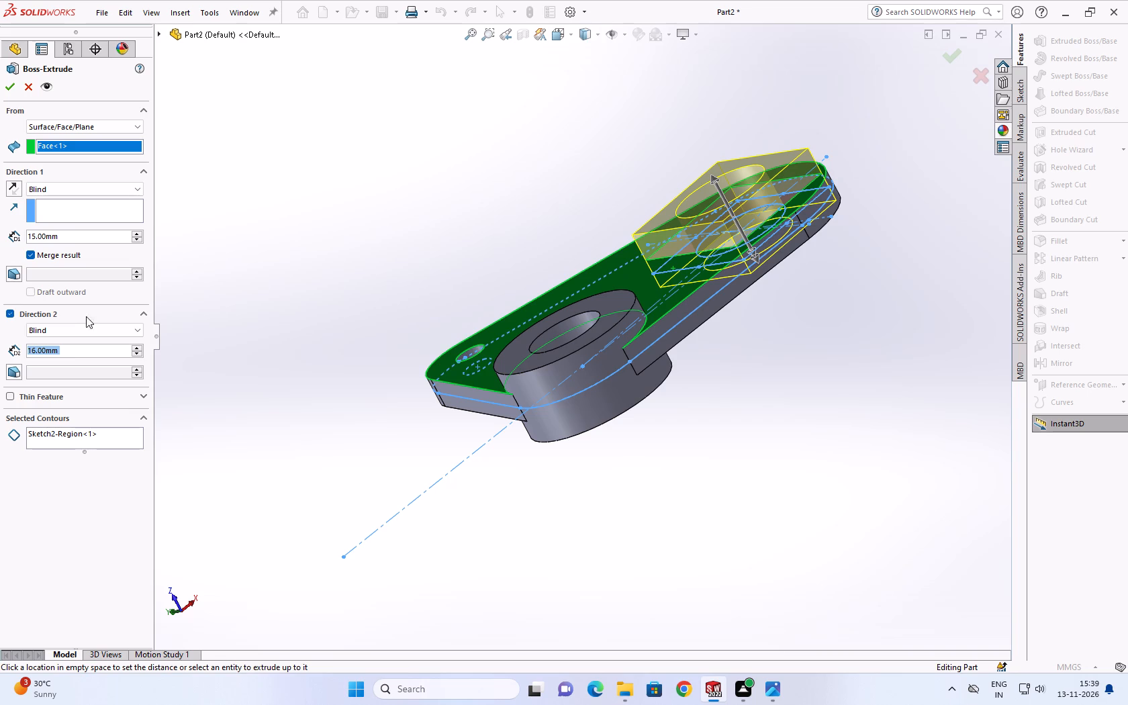
{"action": "double_click", "coordinate": [75, 352]}
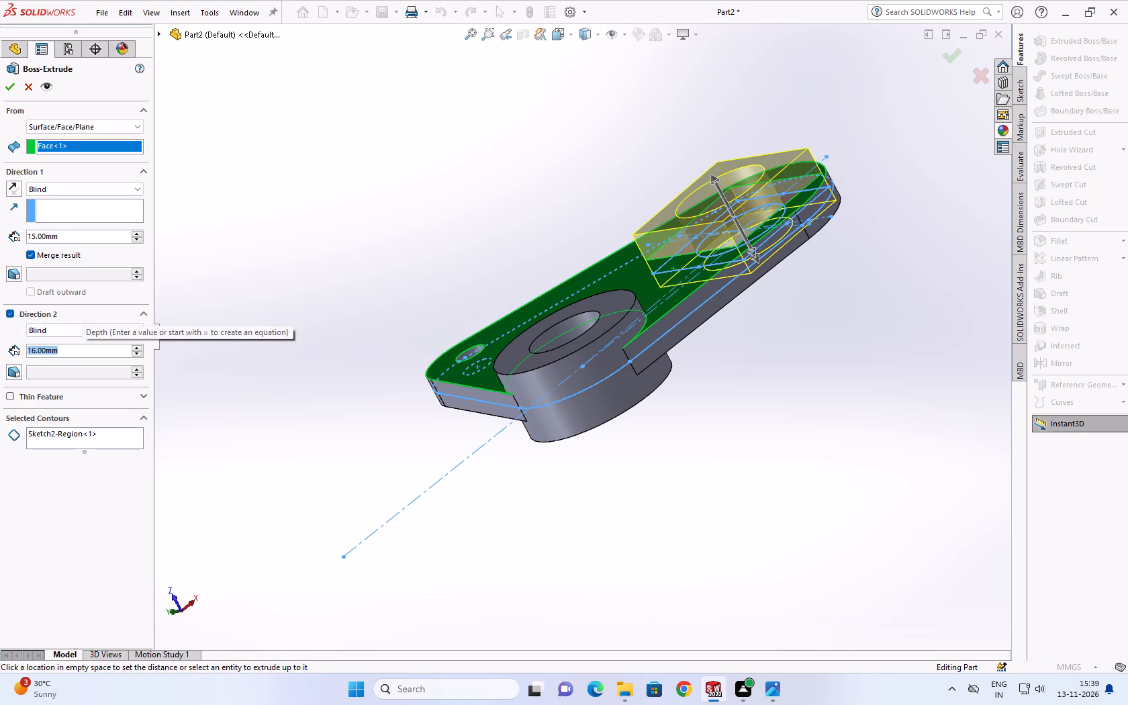
{"action": "left_click", "coordinate": [75, 352]}
{"action": "key", "text": "BackSpace"}
{"action": "key", "text": "BackSpace"}
{"action": "key", "text": "BackSpace"}
{"action": "key", "text": "BackSpace"}
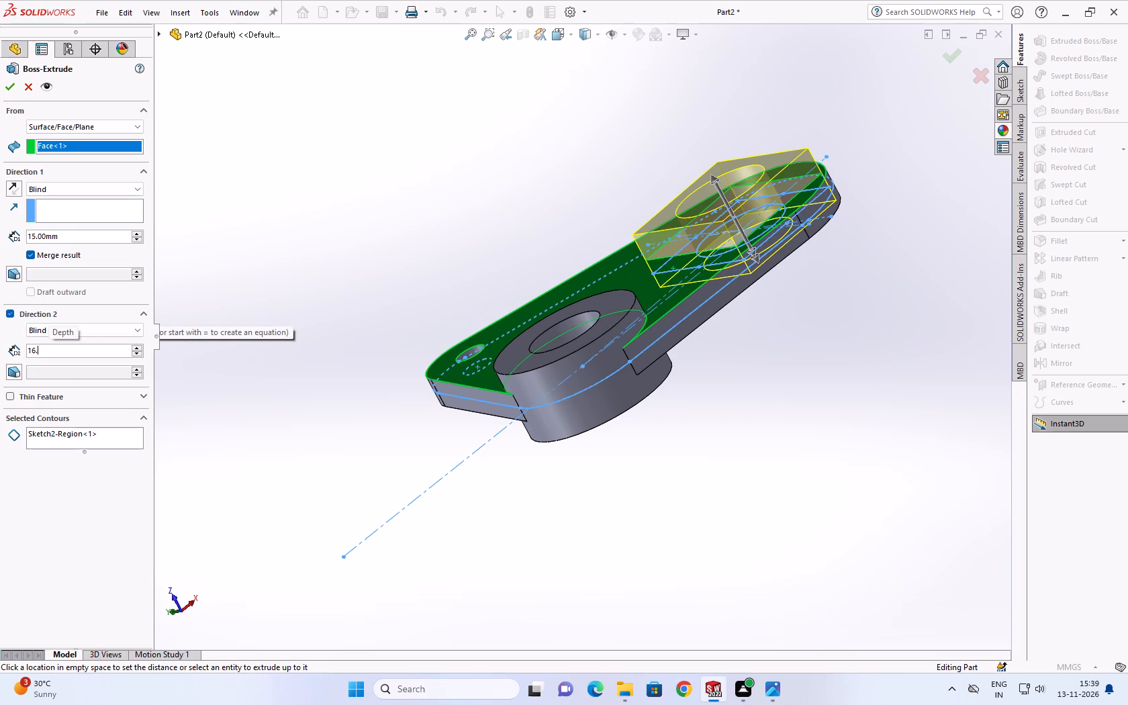
{"action": "key", "text": "BackSpace"}
{"action": "type", "text": "+29"}
{"action": "key", "text": "Return"}
{"action": "scroll", "coordinate": [75, 352], "scroll_direction": "up", "scroll_amount": 1}
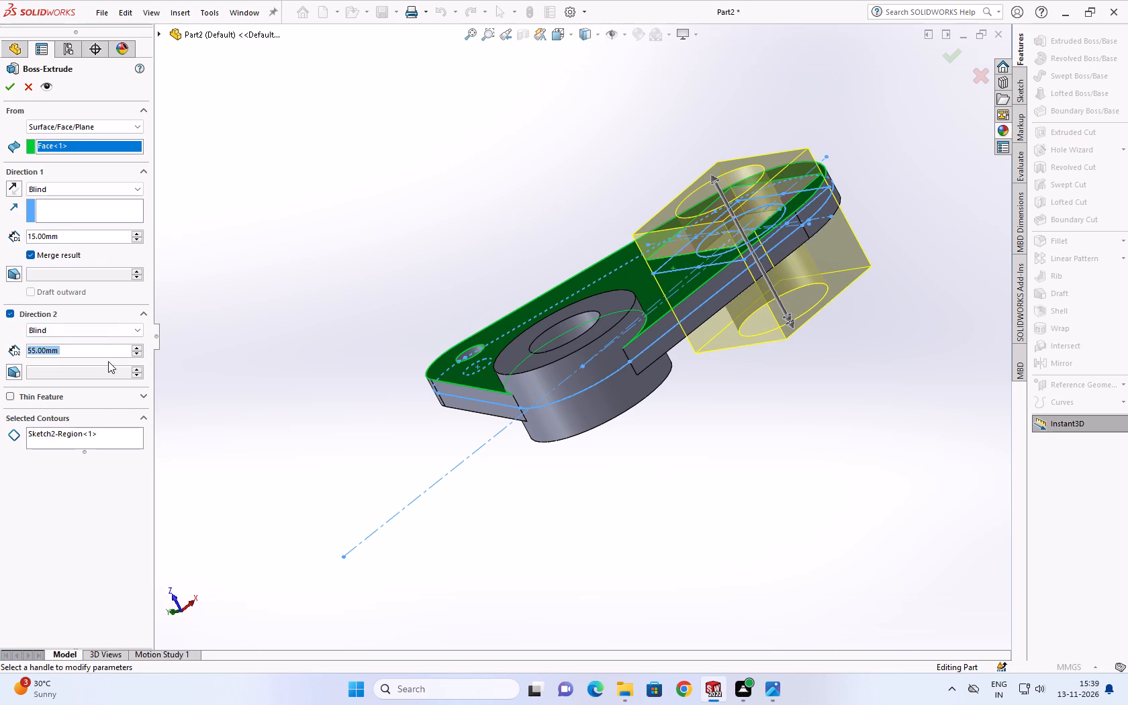
{"action": "type", "text": "16"}
{"action": "type", "text": "+29"}
{"action": "key", "text": "Return"}
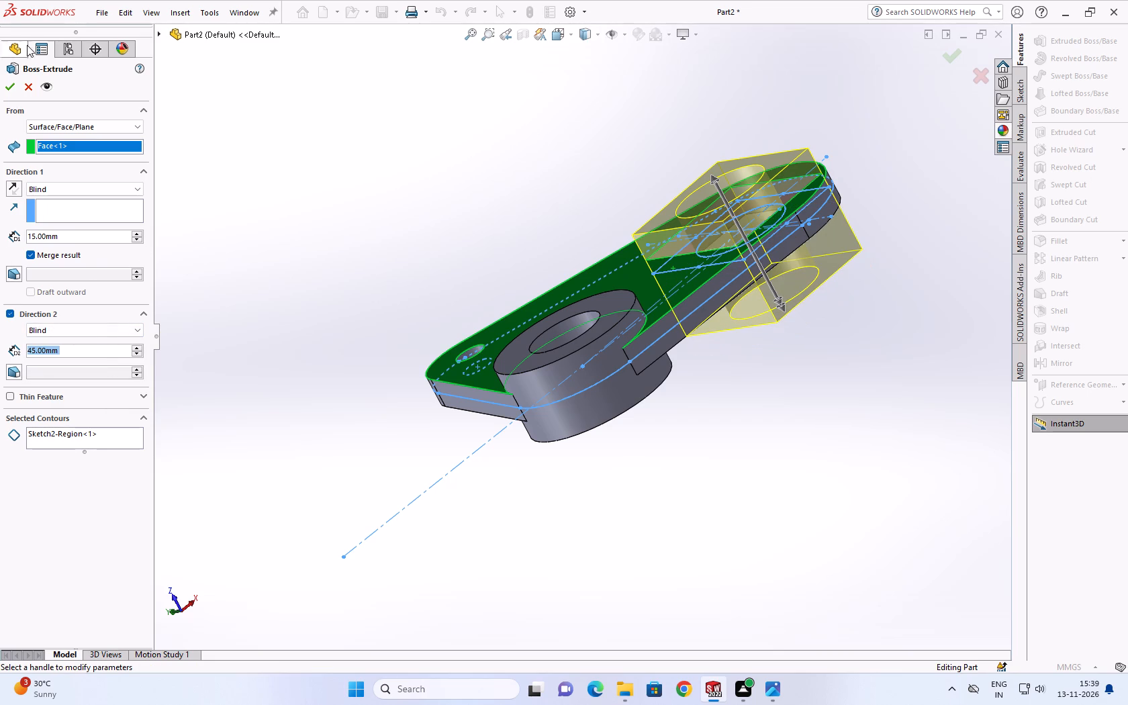
{"action": "left_click", "coordinate": [11, 88]}
{"action": "left_click", "coordinate": [484, 169]}
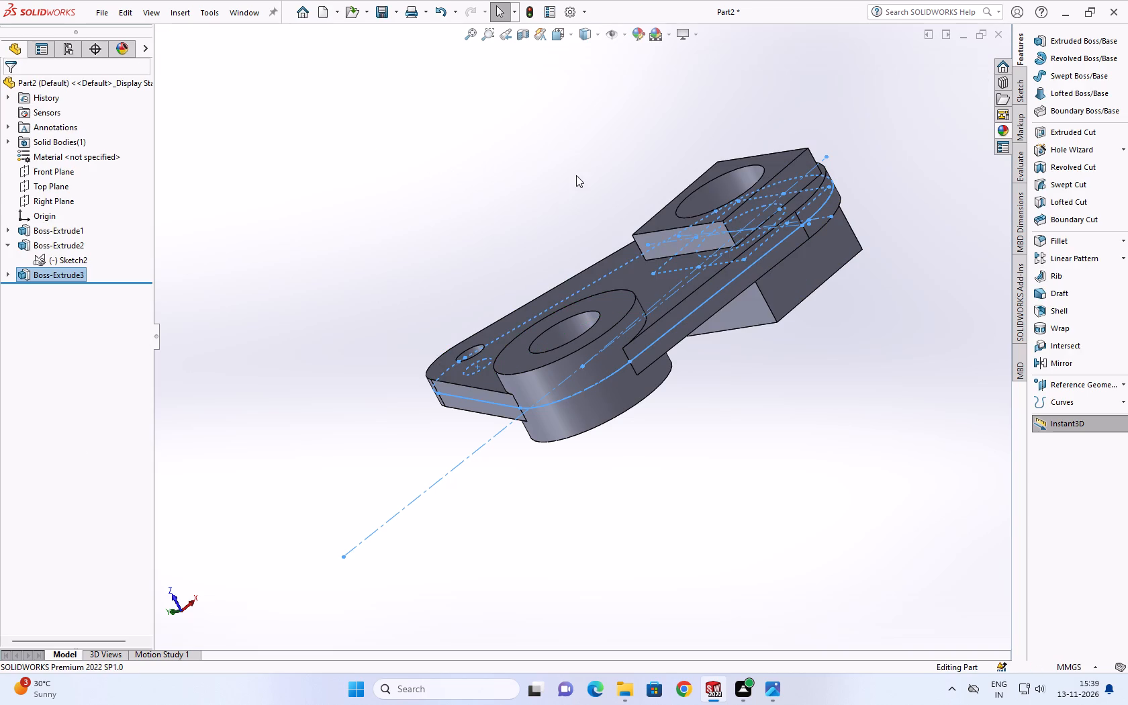
Examine the link plate, round boss and square boss from several sides.
{"action": "middle_click_drag", "start_coordinate": [576, 175], "coordinate": [586, 147]}
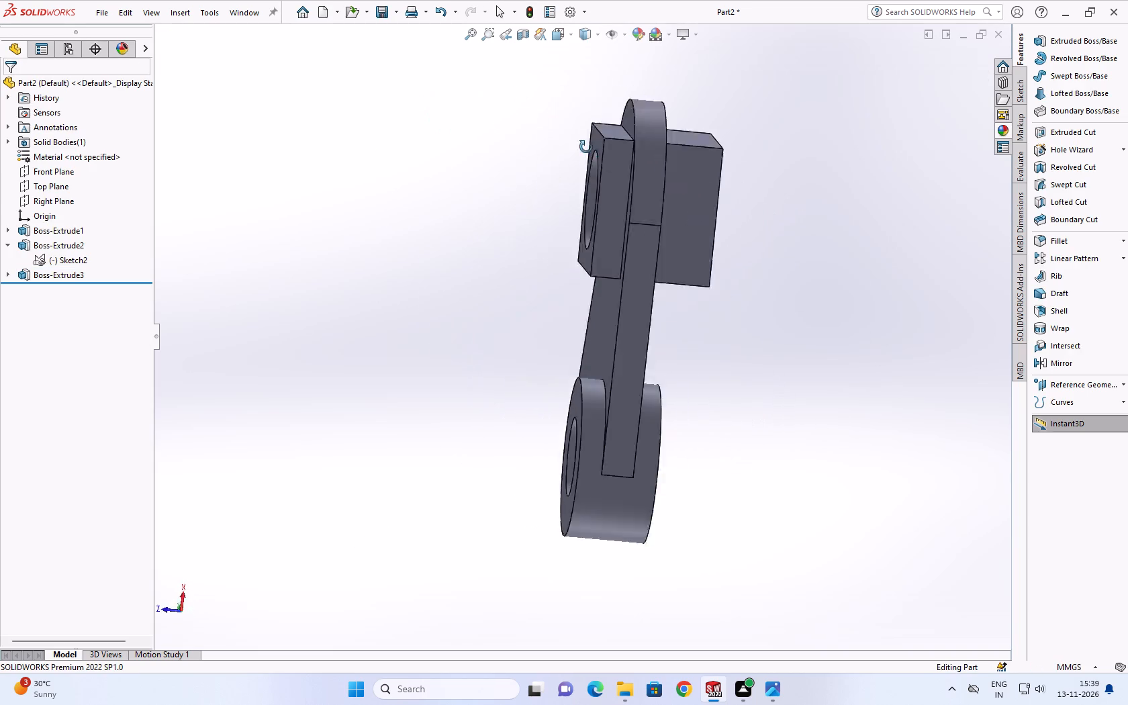
{"action": "middle_click_drag", "start_coordinate": [586, 147], "coordinate": [652, 226]}
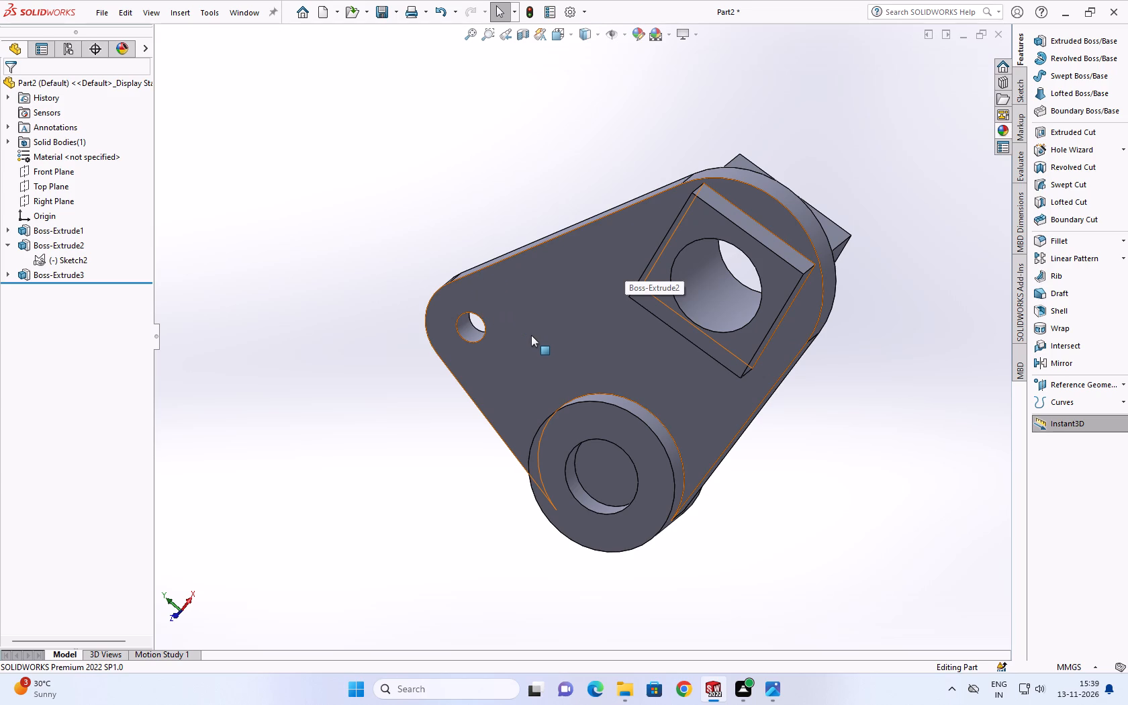
{"action": "middle_click_drag", "start_coordinate": [735, 275], "coordinate": [422, 503]}
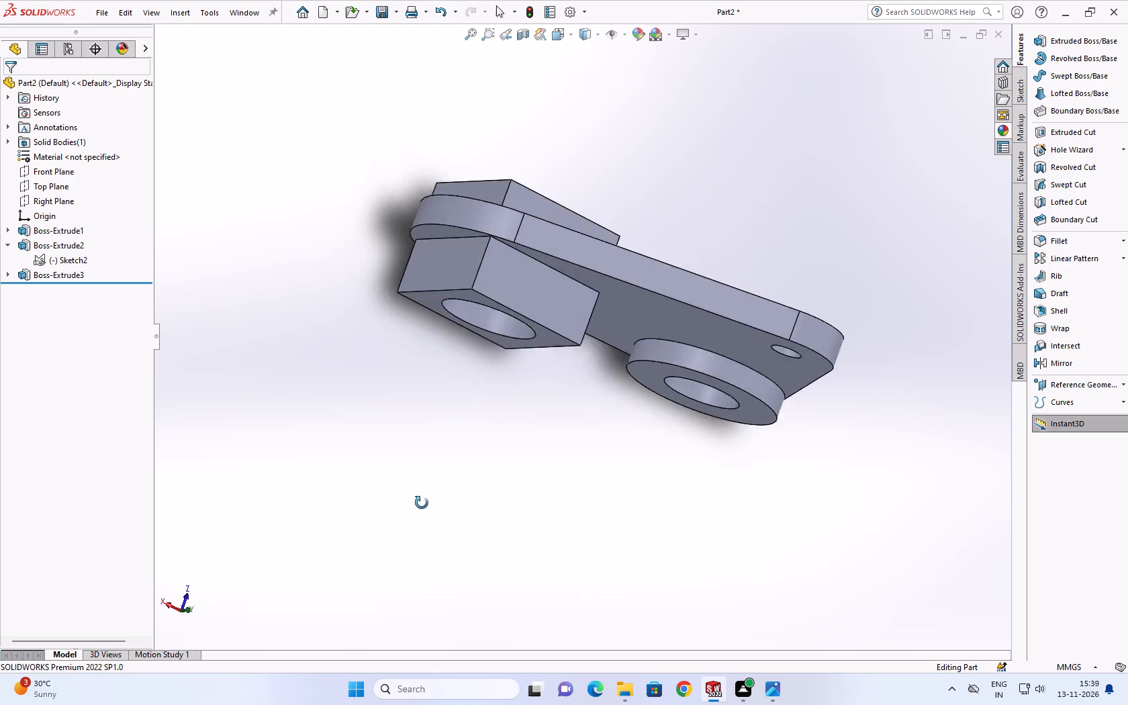
{"action": "middle_click_drag", "start_coordinate": [422, 503], "coordinate": [765, 383]}
{"action": "scroll", "coordinate": [690, 319], "scroll_direction": "down", "scroll_amount": 3}
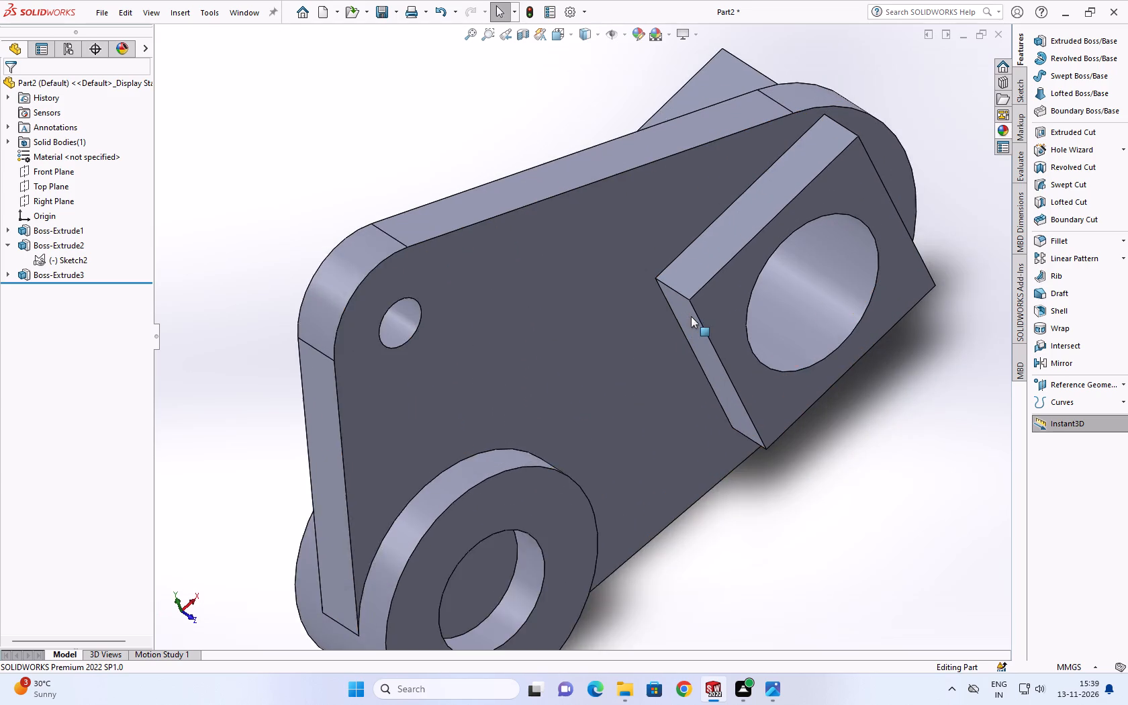
{"action": "scroll", "coordinate": [684, 311], "scroll_direction": "down", "scroll_amount": 3}
{"action": "scroll", "coordinate": [671, 314], "scroll_direction": "up", "scroll_amount": 7}
{"action": "middle_click_drag", "start_coordinate": [651, 305], "coordinate": [297, 272]}
{"action": "scroll", "coordinate": [377, 126], "scroll_direction": "down", "scroll_amount": 1}
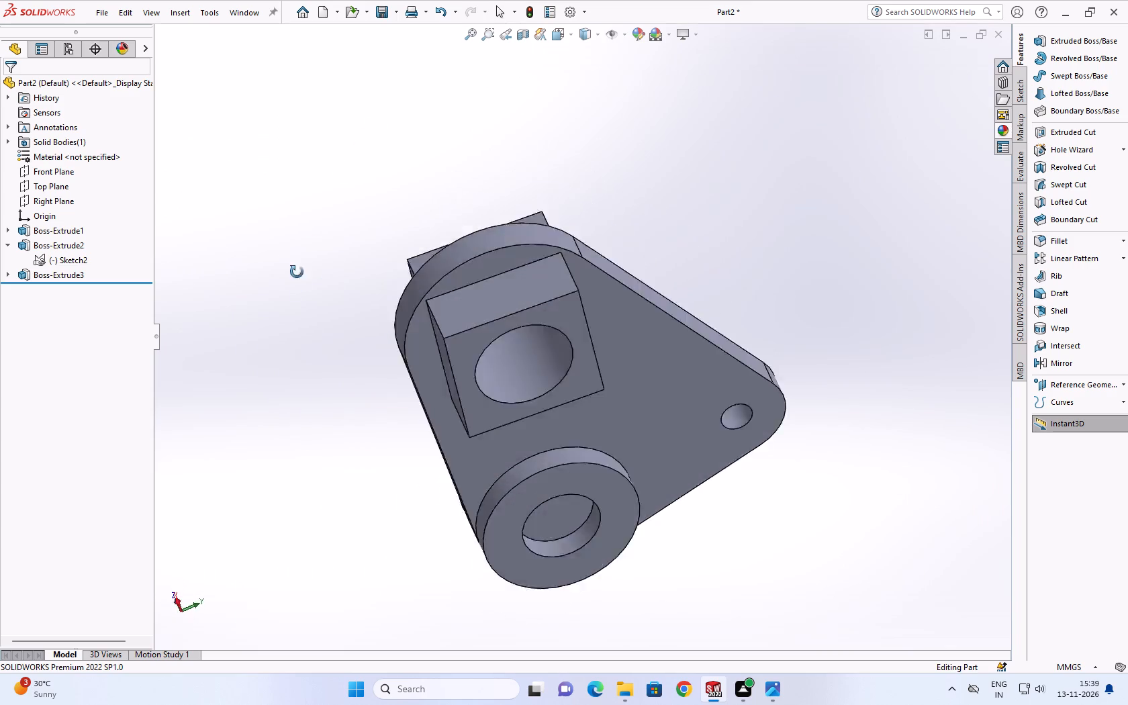
{"action": "middle_click_drag", "start_coordinate": [297, 272], "coordinate": [624, 469]}
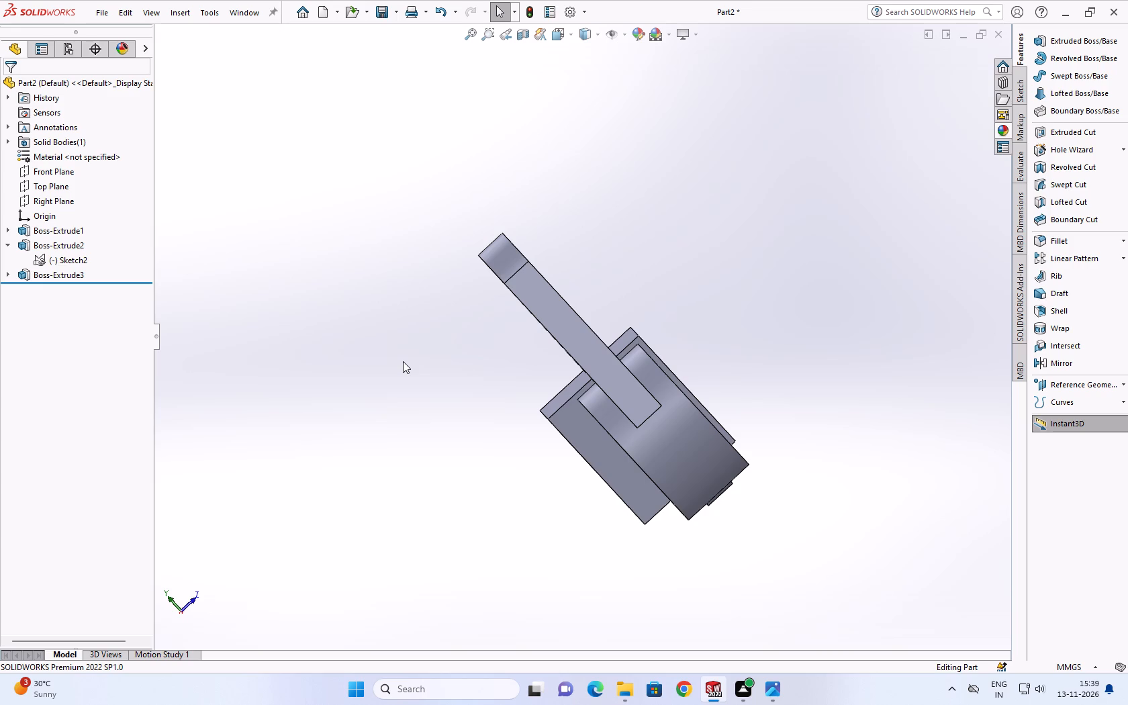
{"action": "scroll", "coordinate": [843, 426], "scroll_direction": "up", "scroll_amount": 2}
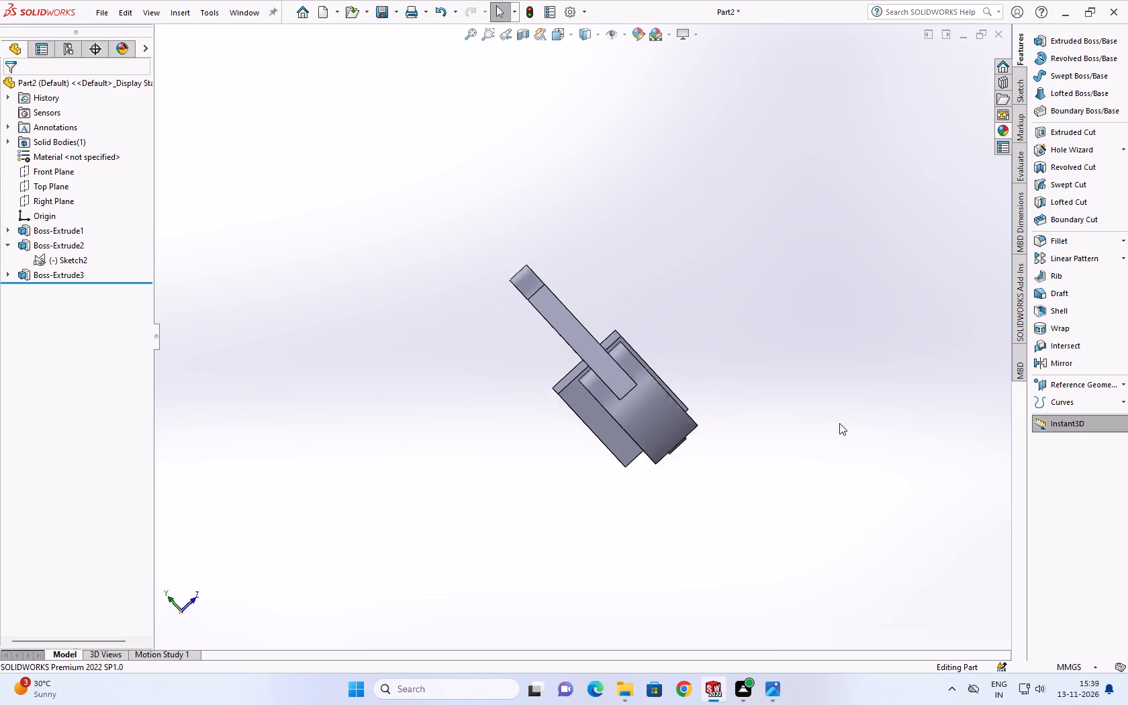
Examine both faces of the link plate and how the square and round bosses project from them.
{"action": "scroll", "coordinate": [839, 423], "scroll_direction": "up", "scroll_amount": 1}
{"action": "scroll", "coordinate": [599, 322], "scroll_direction": "down", "scroll_amount": 3}
{"action": "middle_click_drag", "start_coordinate": [593, 328], "coordinate": [553, 385]}
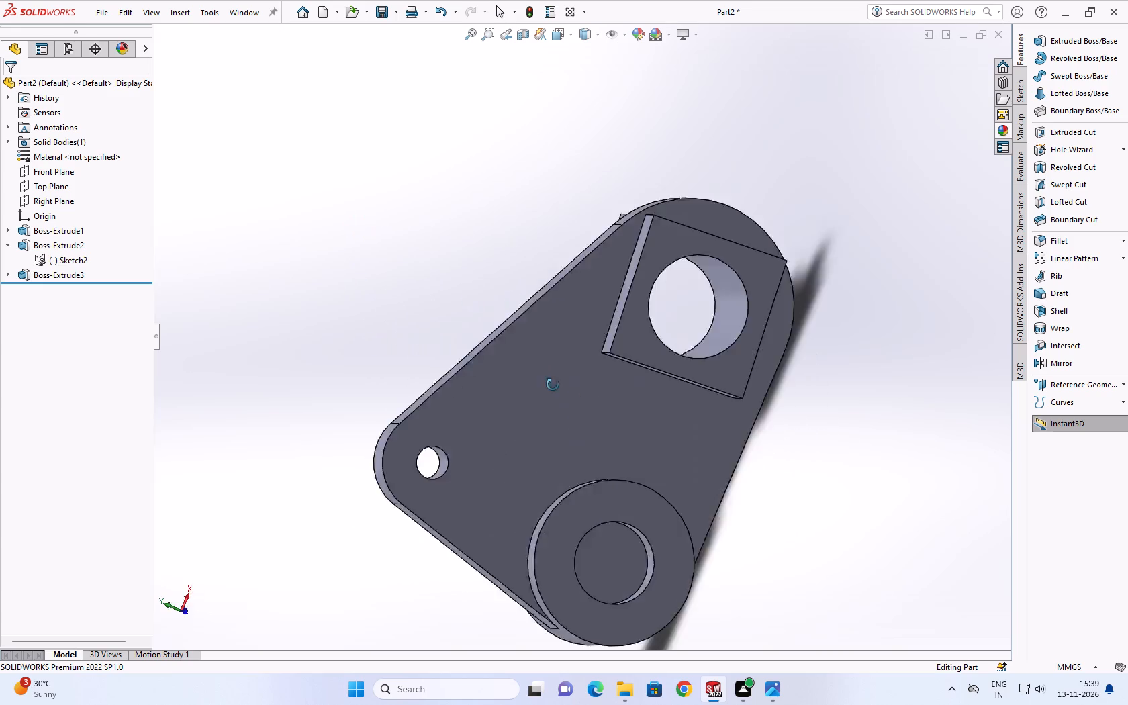
{"action": "middle_click_drag", "start_coordinate": [553, 385], "coordinate": [340, 234]}
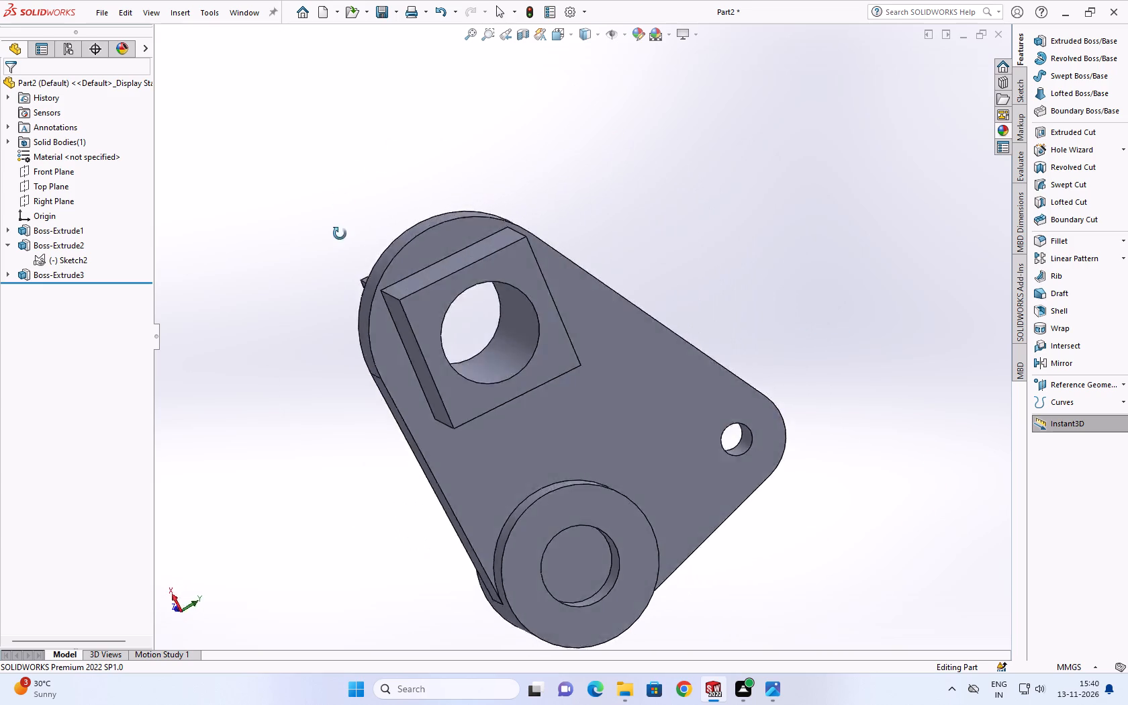
{"action": "middle_click_drag", "start_coordinate": [340, 234], "coordinate": [556, 457]}
{"action": "scroll", "coordinate": [715, 454], "scroll_direction": "down", "scroll_amount": 1}
{"action": "scroll", "coordinate": [622, 405], "scroll_direction": "up", "scroll_amount": 1}
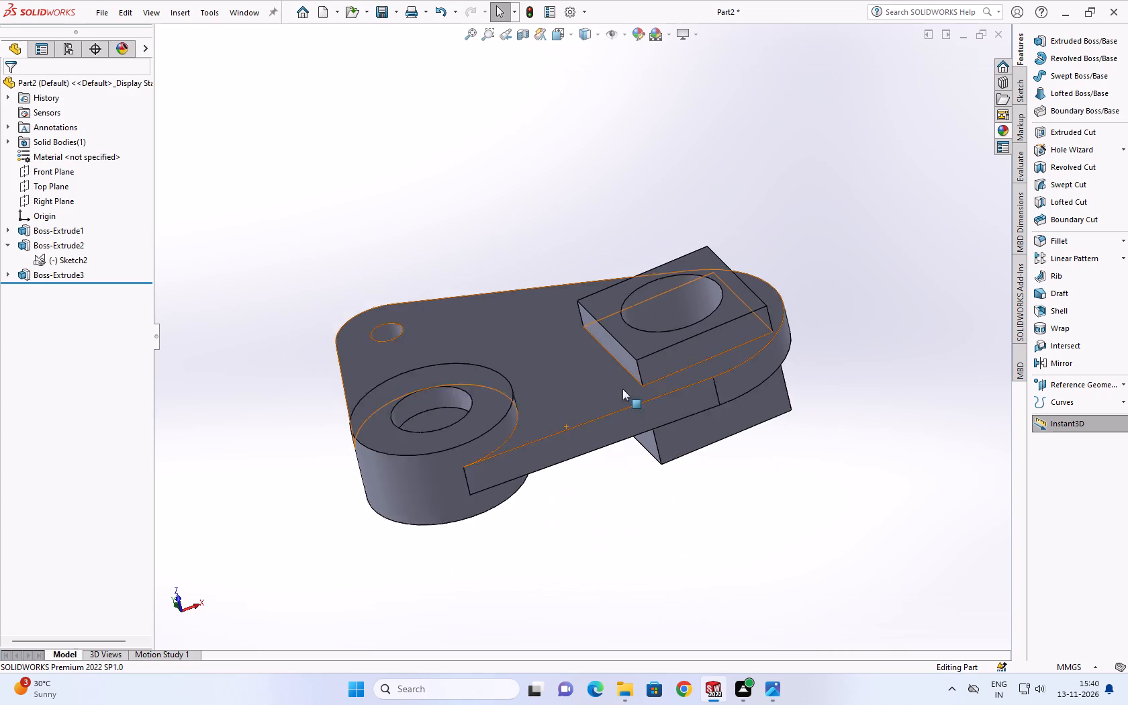
{"action": "scroll", "coordinate": [622, 389], "scroll_direction": "up", "scroll_amount": 1}
{"action": "scroll", "coordinate": [586, 345], "scroll_direction": "down", "scroll_amount": 5}
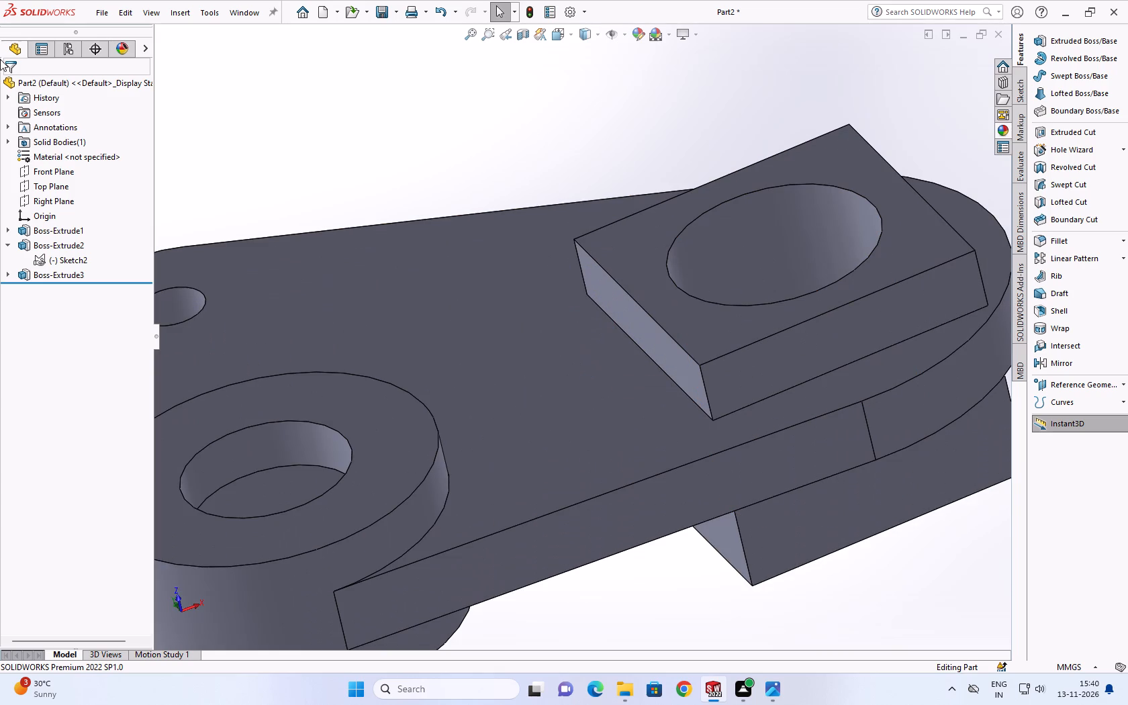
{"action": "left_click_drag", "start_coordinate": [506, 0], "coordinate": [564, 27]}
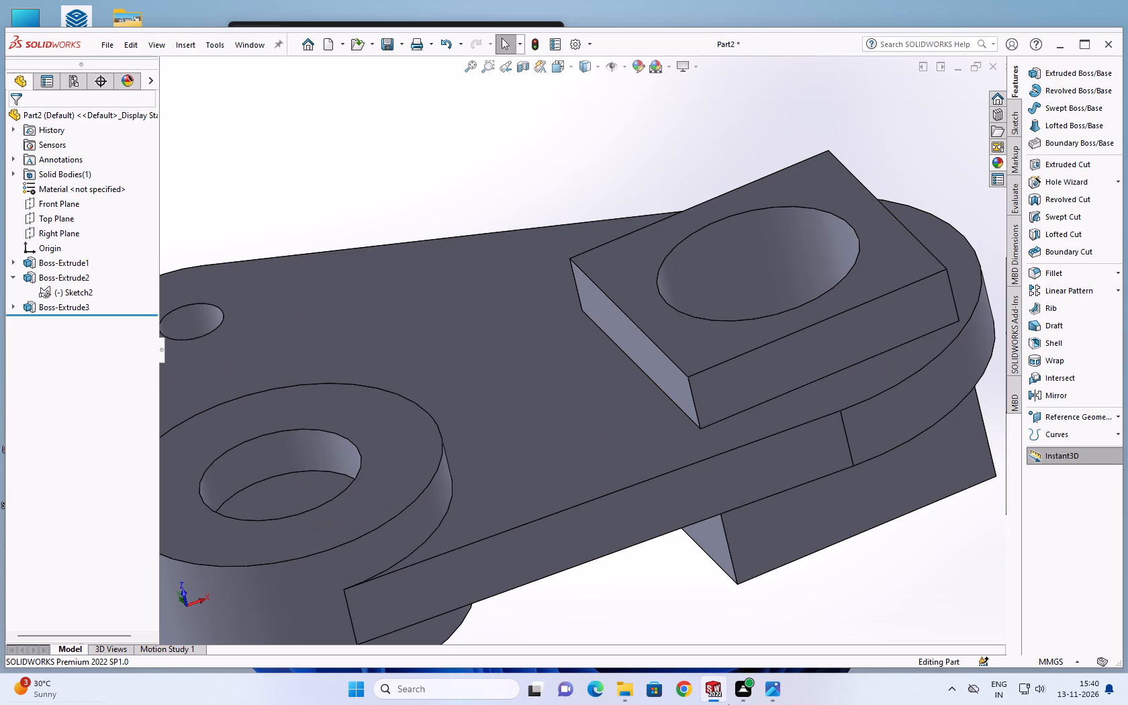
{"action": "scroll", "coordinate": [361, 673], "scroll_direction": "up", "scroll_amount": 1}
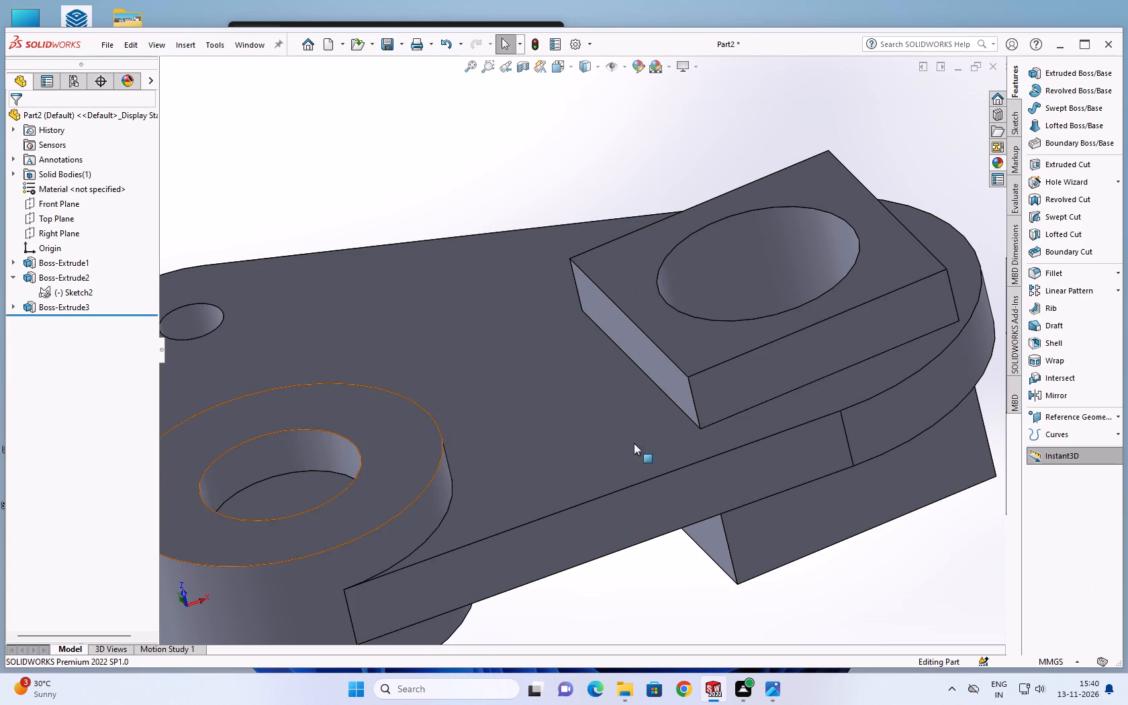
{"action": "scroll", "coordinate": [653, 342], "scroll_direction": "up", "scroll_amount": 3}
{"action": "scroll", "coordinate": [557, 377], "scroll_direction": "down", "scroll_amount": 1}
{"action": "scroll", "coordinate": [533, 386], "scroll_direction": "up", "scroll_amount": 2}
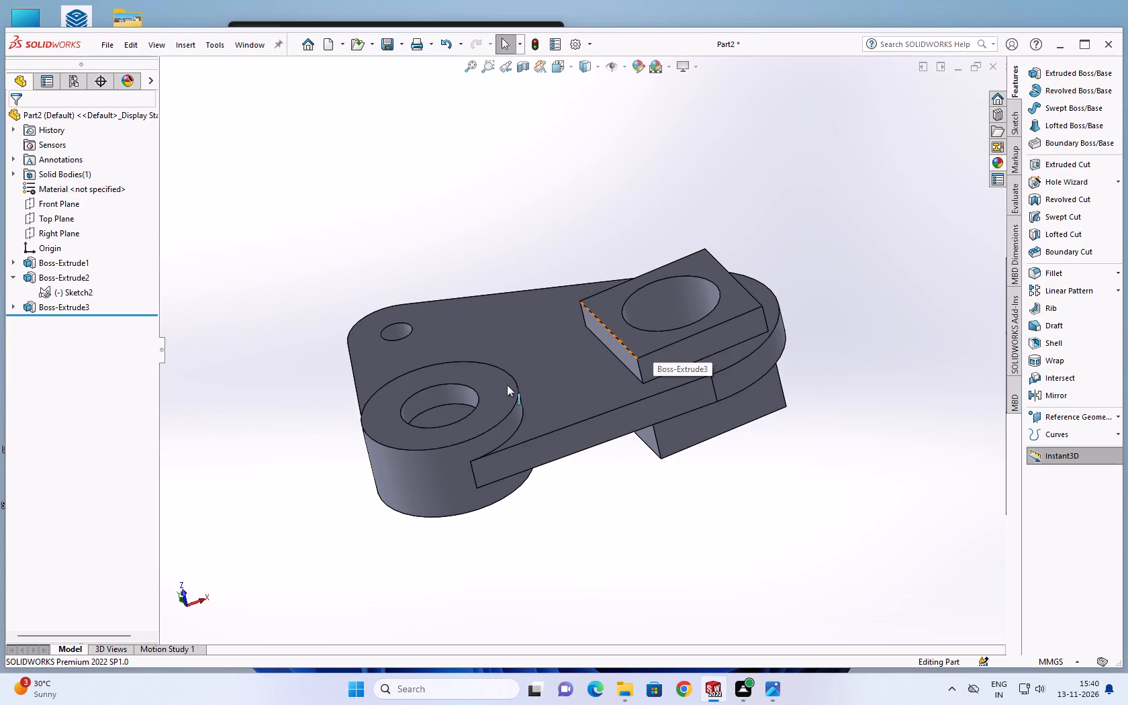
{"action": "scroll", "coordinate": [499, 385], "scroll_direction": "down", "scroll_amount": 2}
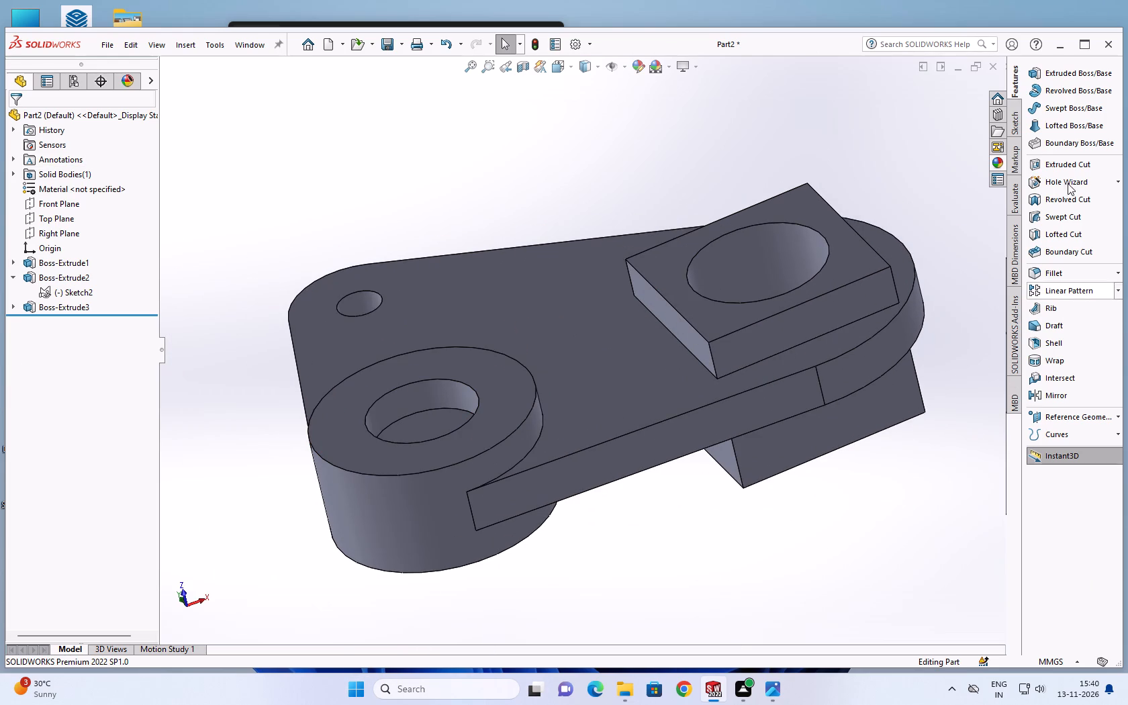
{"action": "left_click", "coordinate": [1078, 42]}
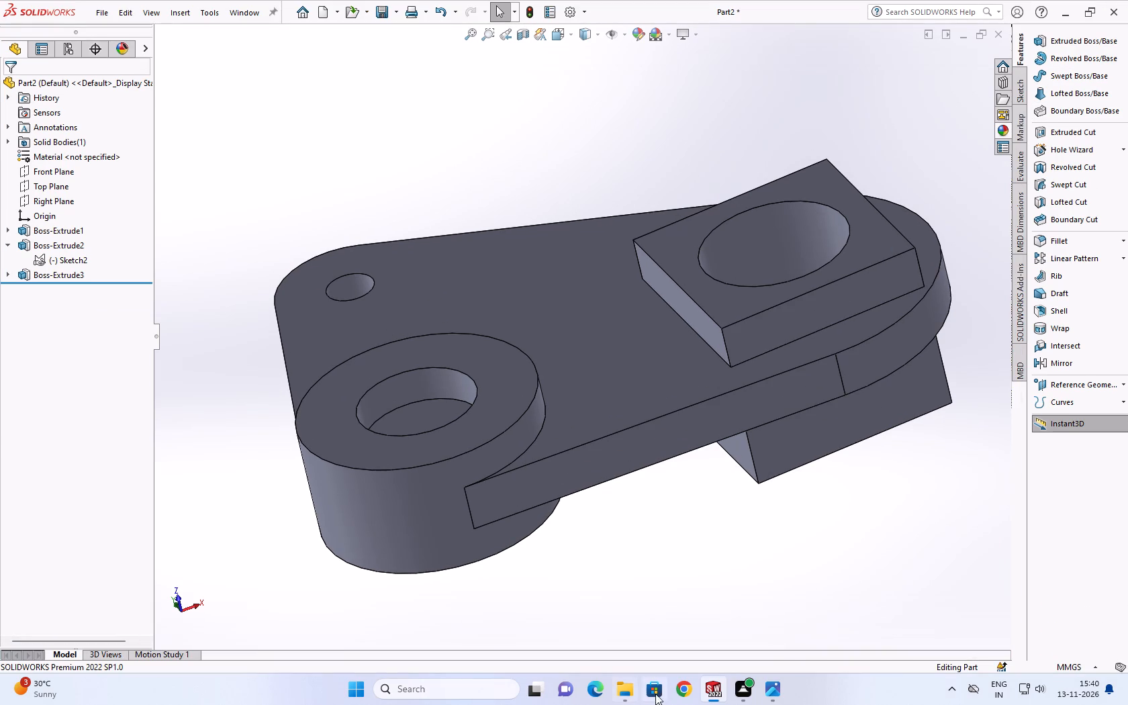
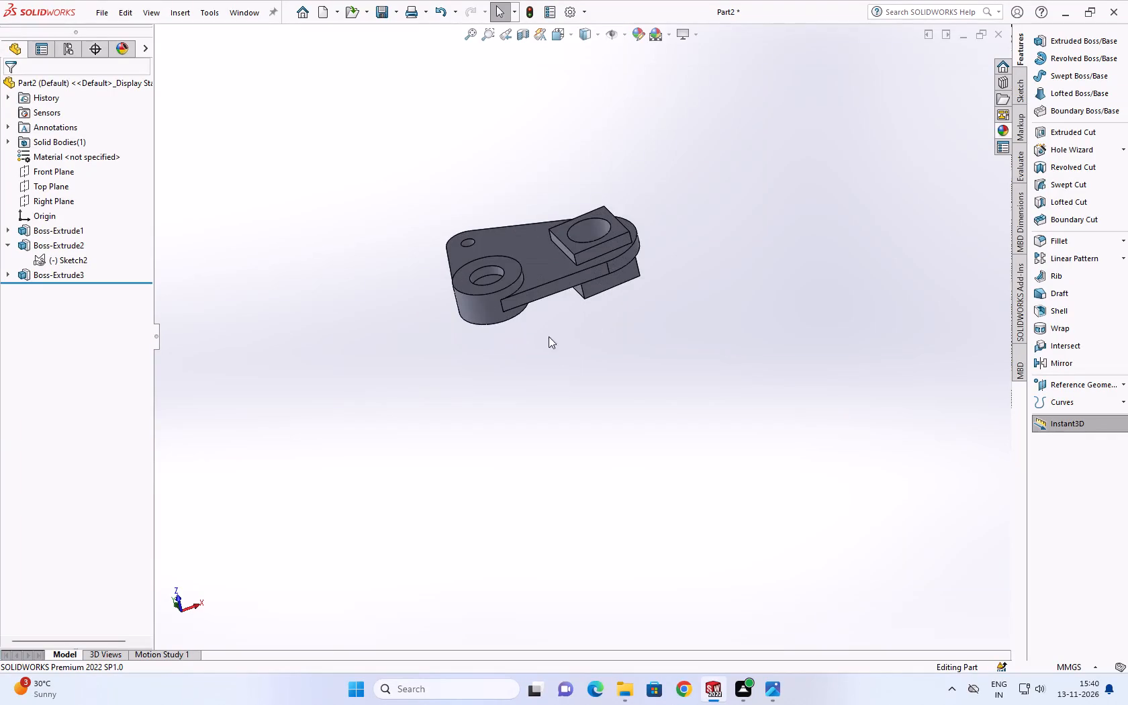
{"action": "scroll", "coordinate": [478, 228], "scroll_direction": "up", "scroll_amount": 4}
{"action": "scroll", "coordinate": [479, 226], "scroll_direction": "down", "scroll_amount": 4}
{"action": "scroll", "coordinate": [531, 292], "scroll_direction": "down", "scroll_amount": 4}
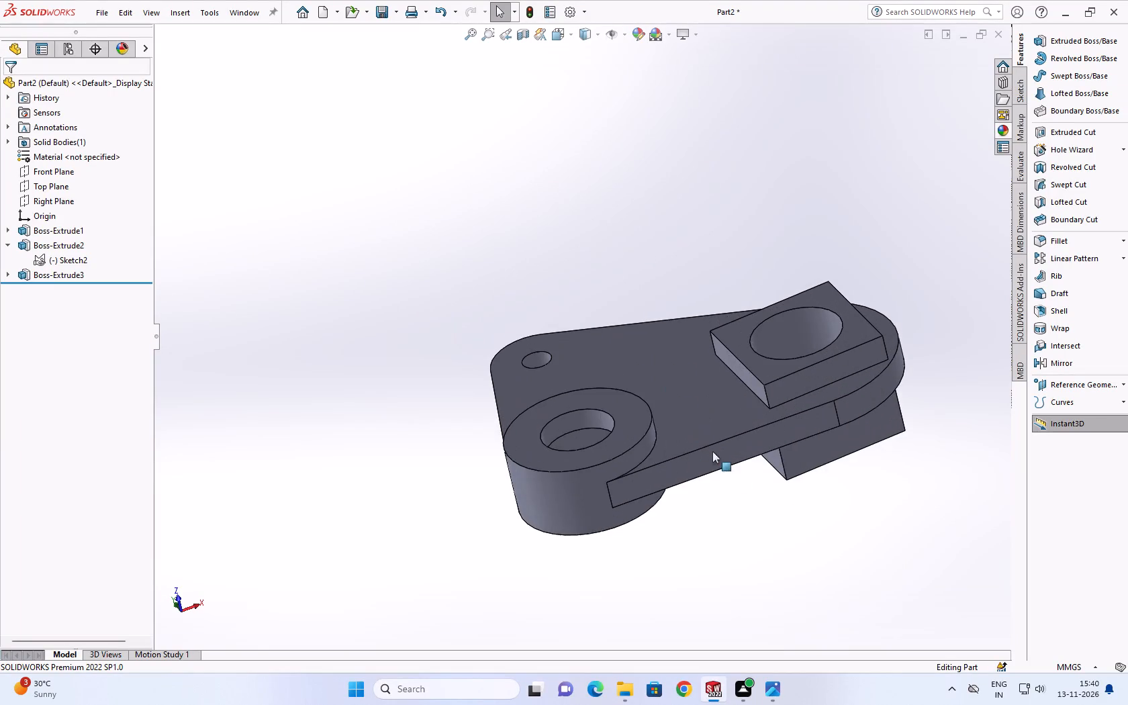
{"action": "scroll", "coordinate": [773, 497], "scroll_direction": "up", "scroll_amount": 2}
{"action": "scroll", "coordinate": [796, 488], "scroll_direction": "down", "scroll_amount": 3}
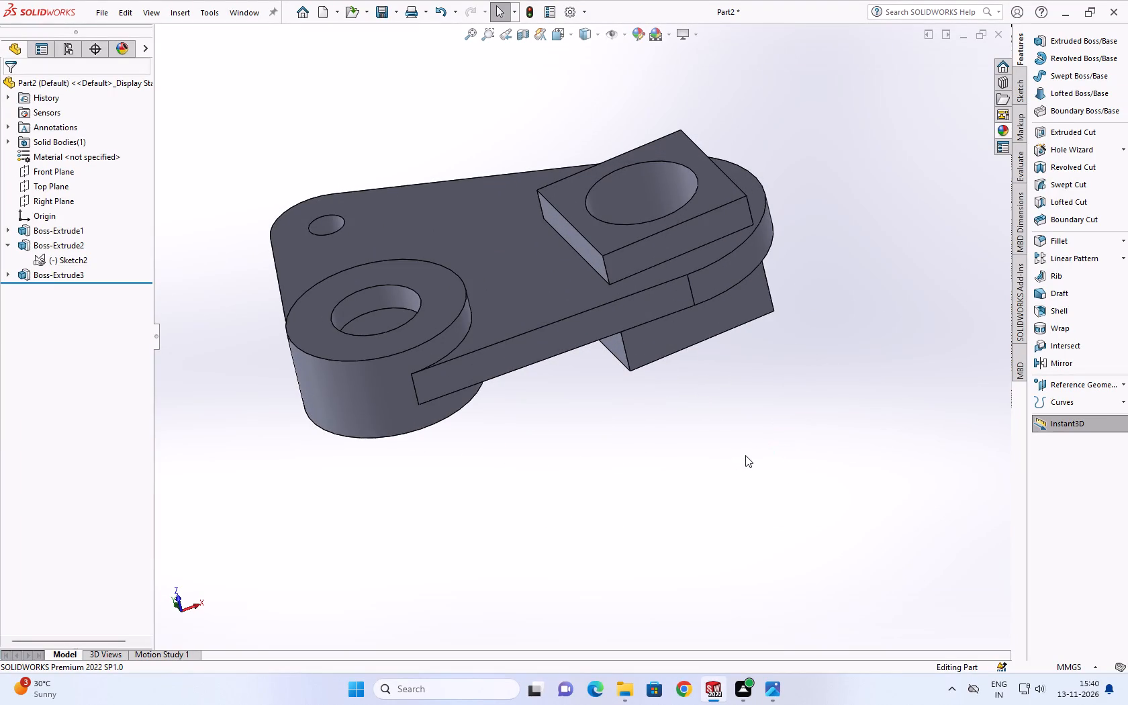
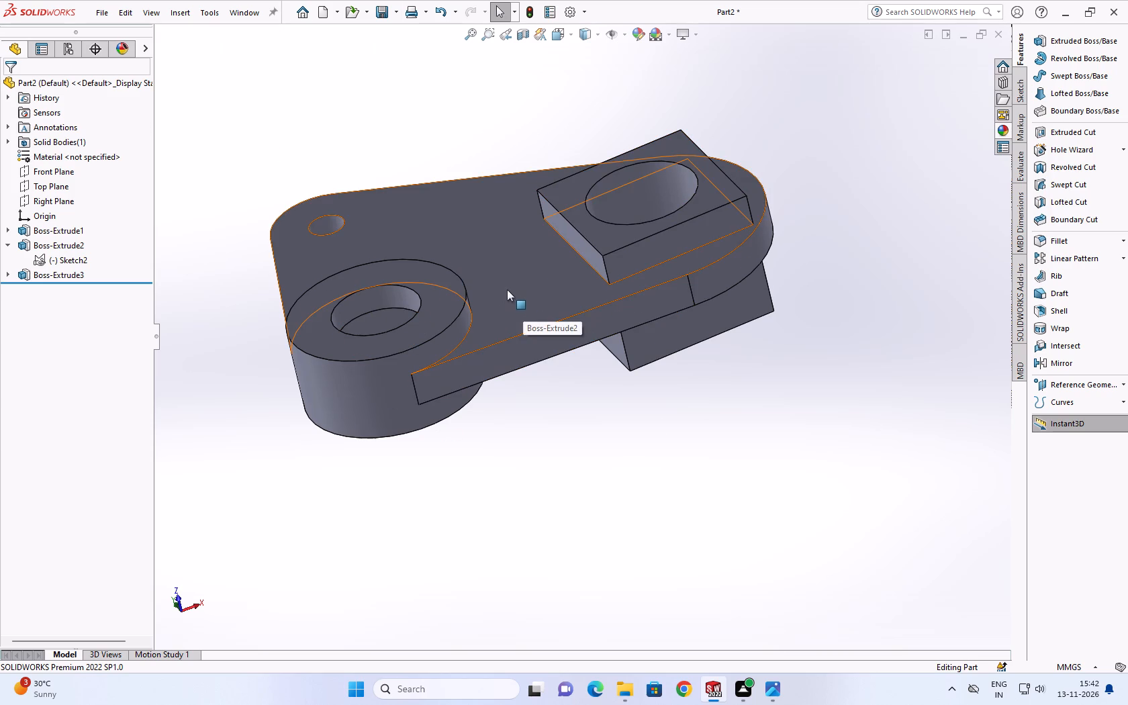
Examine the extruded link plate from the underside, edge-on and end, checking the round boss, tilted square boss and small-hole lug.
{"action": "middle_click_drag", "start_coordinate": [528, 289], "coordinate": [475, 154]}
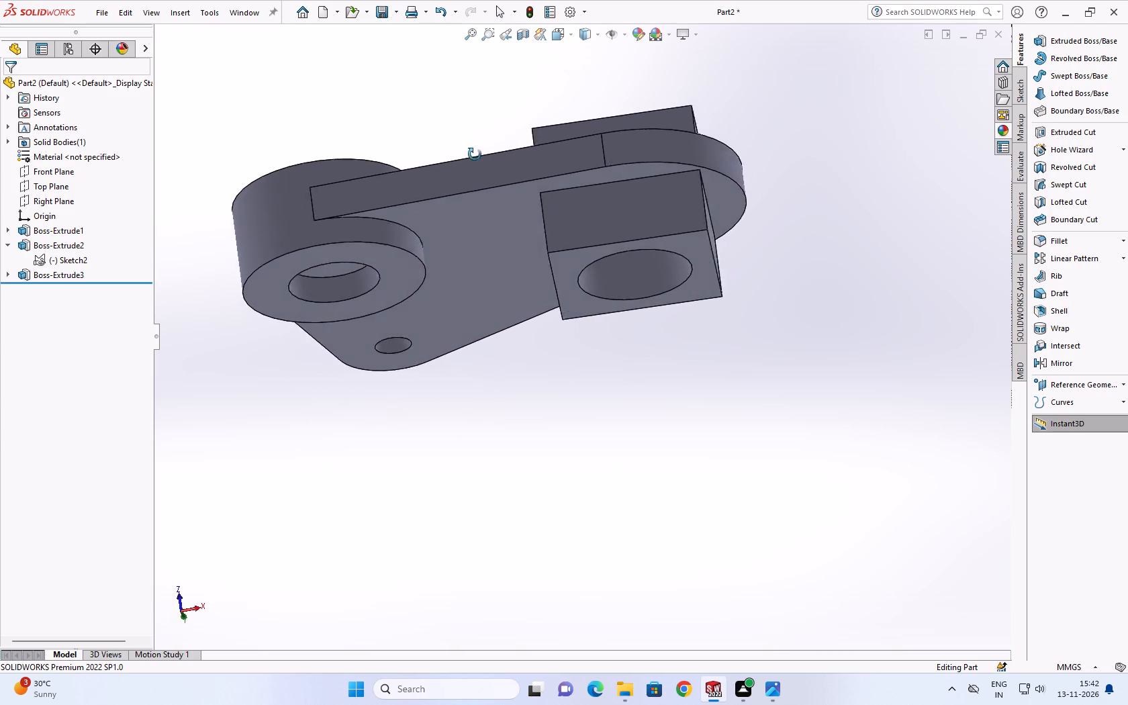
{"action": "middle_click_drag", "start_coordinate": [475, 154], "coordinate": [449, 212]}
{"action": "scroll", "coordinate": [449, 212], "scroll_direction": "up", "scroll_amount": 2}
{"action": "scroll", "coordinate": [455, 220], "scroll_direction": "down", "scroll_amount": 2}
{"action": "scroll", "coordinate": [581, 242], "scroll_direction": "up", "scroll_amount": 2}
{"action": "scroll", "coordinate": [614, 286], "scroll_direction": "down", "scroll_amount": 2}
{"action": "scroll", "coordinate": [634, 297], "scroll_direction": "up", "scroll_amount": 2}
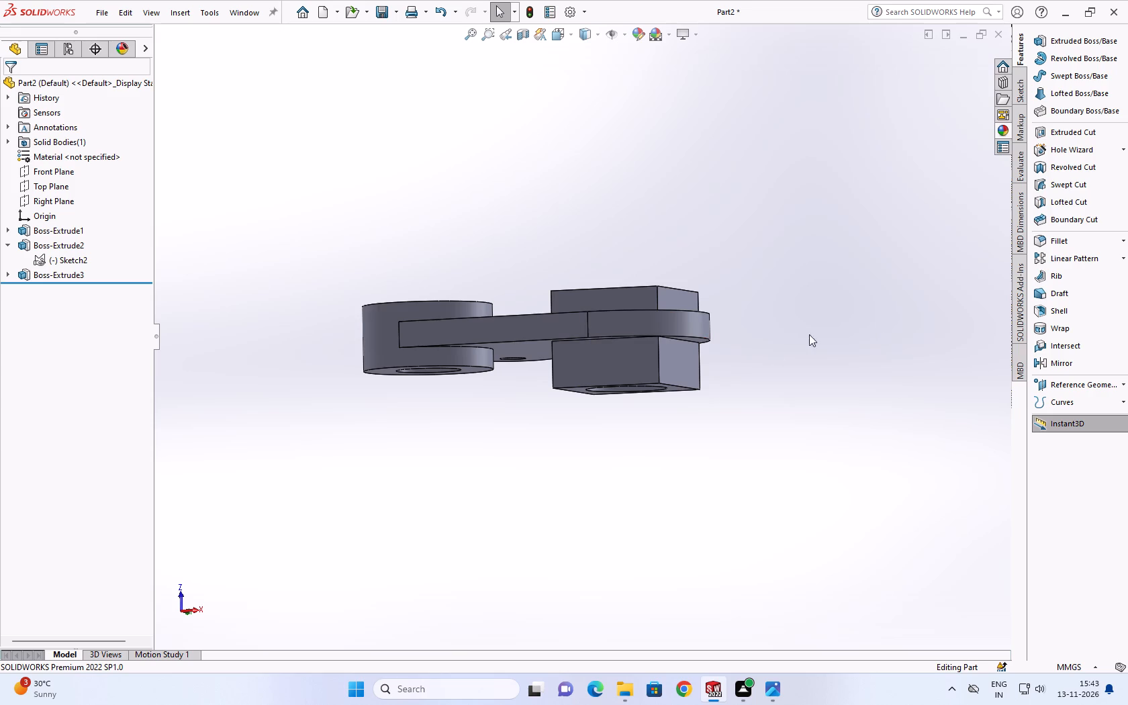
{"action": "scroll", "coordinate": [582, 357], "scroll_direction": "down", "scroll_amount": 1}
{"action": "scroll", "coordinate": [583, 357], "scroll_direction": "up", "scroll_amount": 2}
{"action": "scroll", "coordinate": [624, 347], "scroll_direction": "down", "scroll_amount": 2}
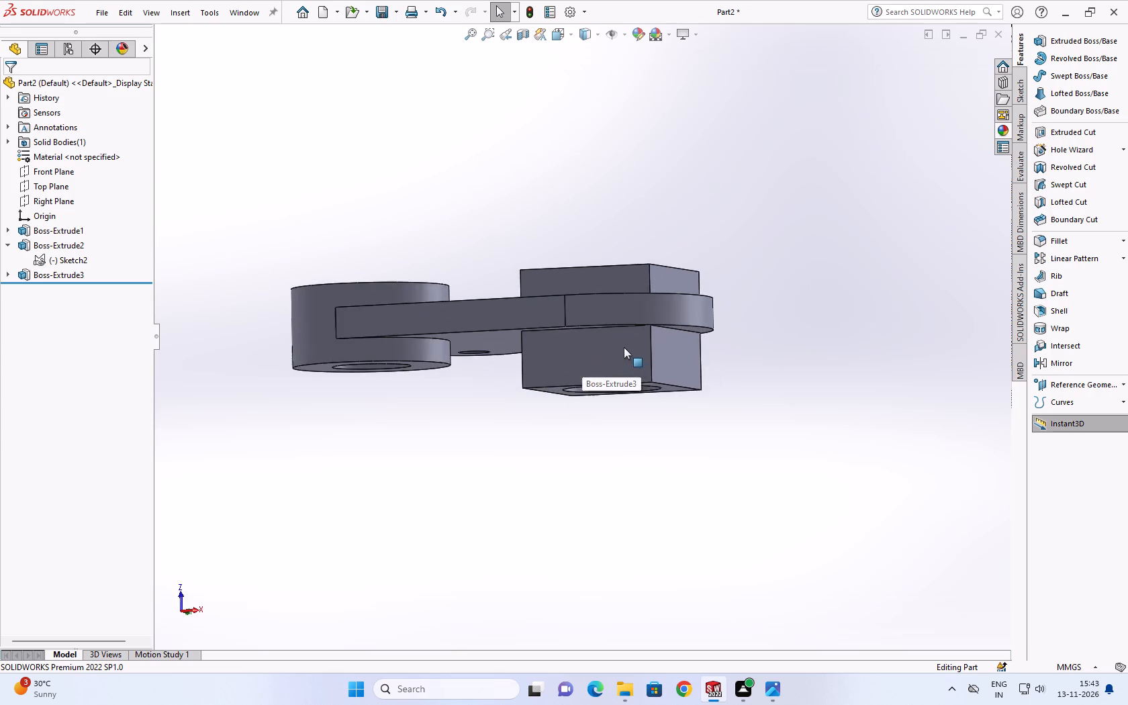
{"action": "scroll", "coordinate": [624, 347], "scroll_direction": "up", "scroll_amount": 2}
{"action": "scroll", "coordinate": [643, 347], "scroll_direction": "down", "scroll_amount": 1}
{"action": "scroll", "coordinate": [643, 347], "scroll_direction": "up", "scroll_amount": 1}
{"action": "scroll", "coordinate": [659, 336], "scroll_direction": "down", "scroll_amount": 2}
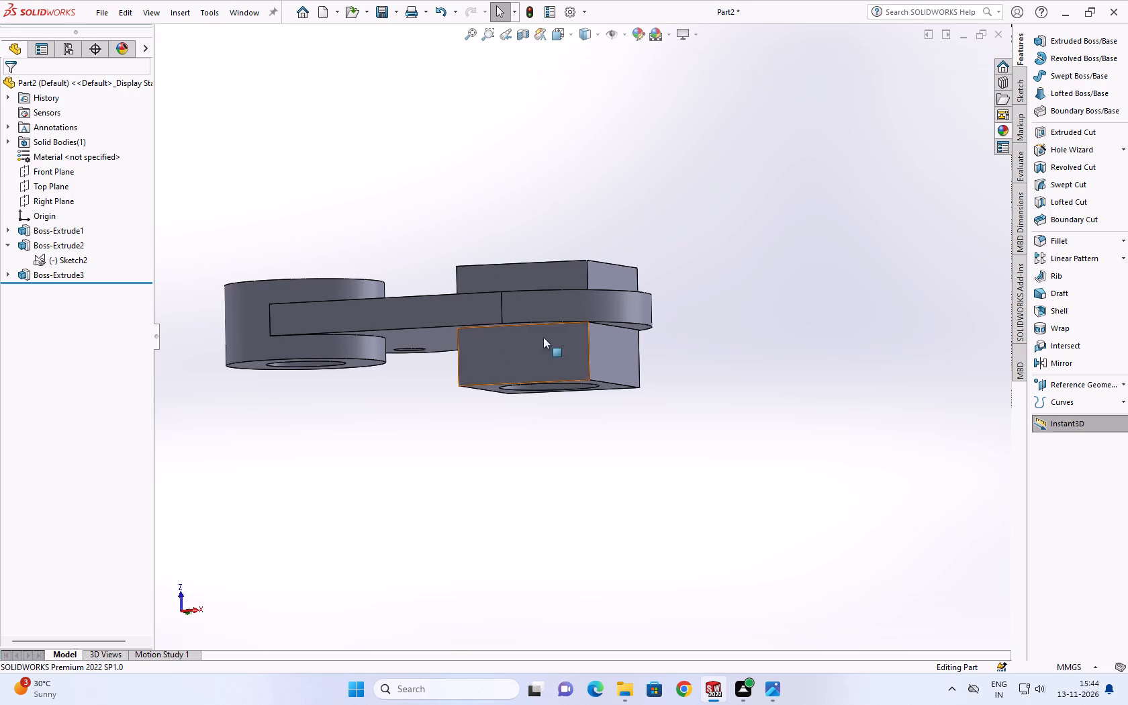
{"action": "middle_click_drag", "start_coordinate": [357, 358], "coordinate": [354, 358]}
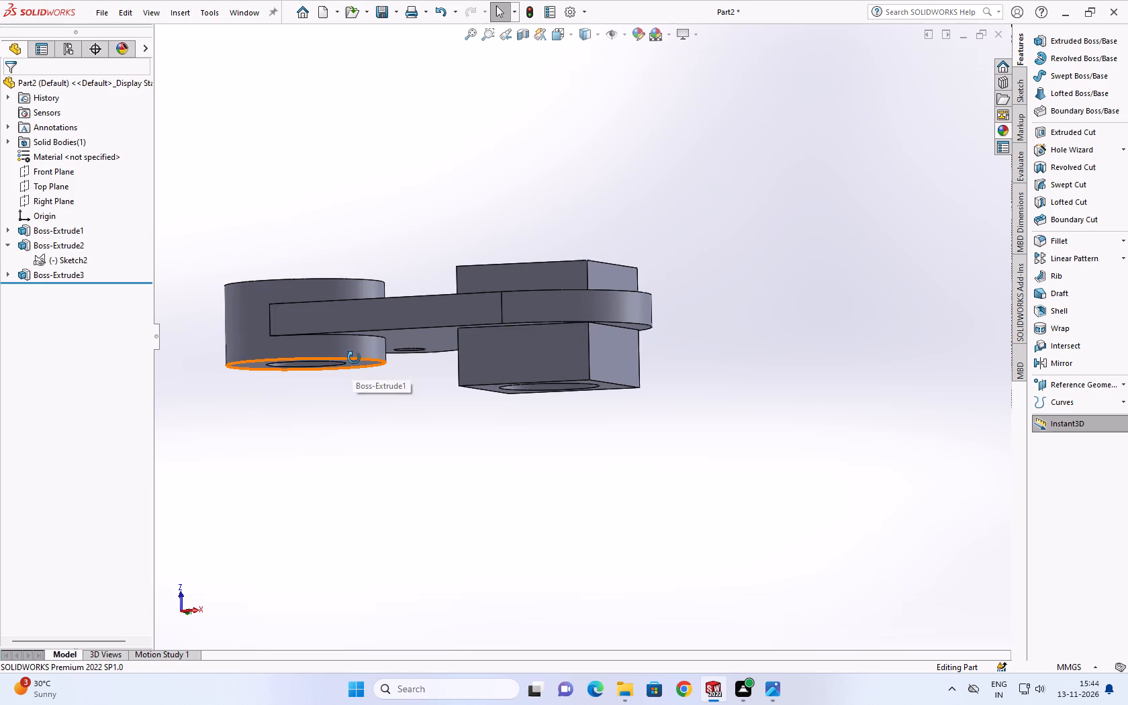
{"action": "middle_click_drag", "start_coordinate": [354, 358], "coordinate": [395, 176]}
{"action": "scroll", "coordinate": [374, 261], "scroll_direction": "up", "scroll_amount": 1}
{"action": "scroll", "coordinate": [395, 176], "scroll_direction": "down", "scroll_amount": 2}
{"action": "scroll", "coordinate": [440, 367], "scroll_direction": "up", "scroll_amount": 2}
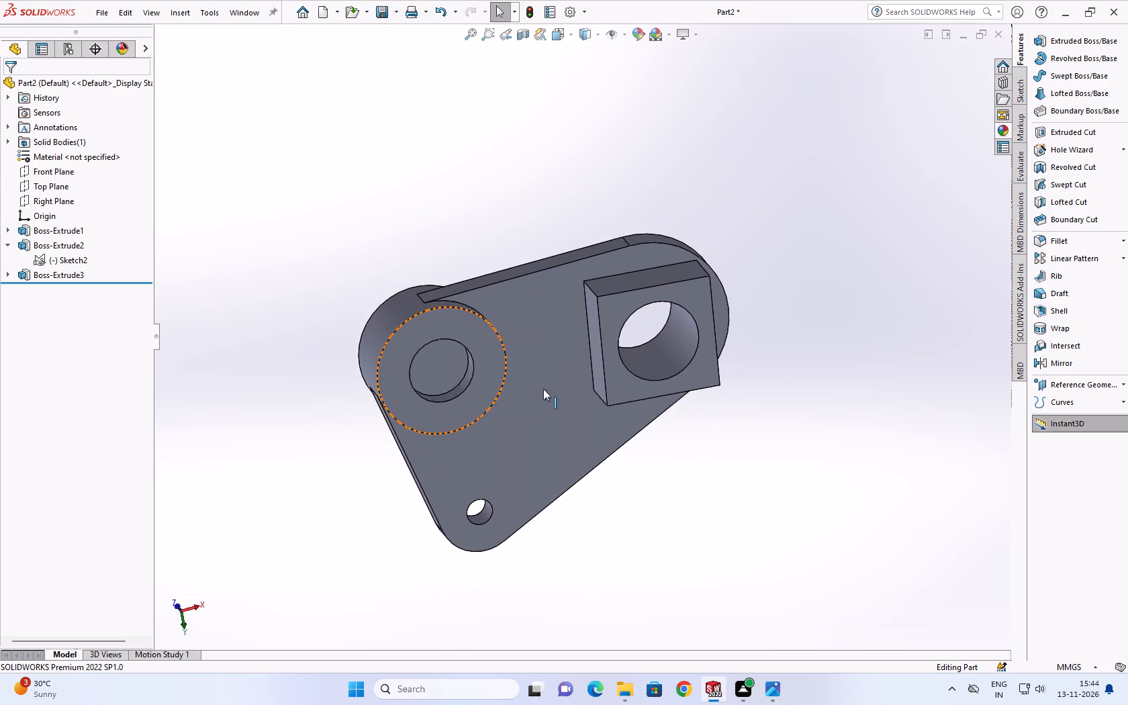
{"action": "scroll", "coordinate": [556, 391], "scroll_direction": "down", "scroll_amount": 2}
{"action": "scroll", "coordinate": [556, 391], "scroll_direction": "up", "scroll_amount": 3}
{"action": "scroll", "coordinate": [713, 403], "scroll_direction": "down", "scroll_amount": 2}
{"action": "scroll", "coordinate": [677, 361], "scroll_direction": "up", "scroll_amount": 2}
{"action": "scroll", "coordinate": [591, 297], "scroll_direction": "down", "scroll_amount": 2}
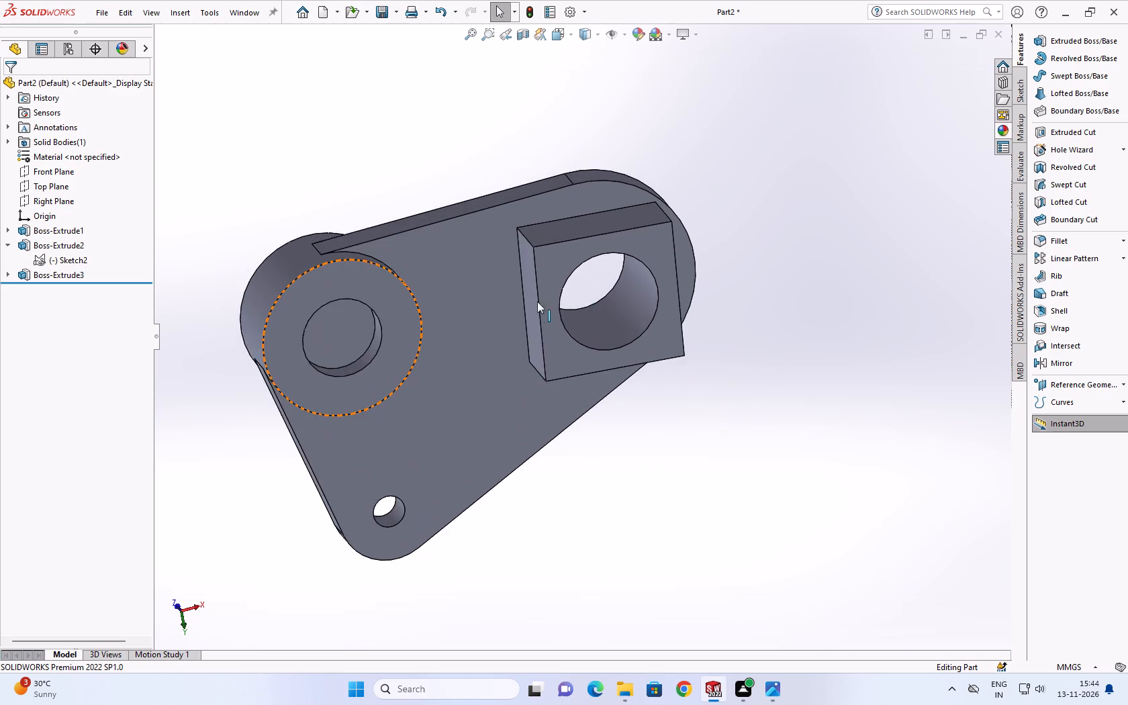
{"action": "scroll", "coordinate": [534, 301], "scroll_direction": "up", "scroll_amount": 2}
{"action": "middle_click_drag", "start_coordinate": [467, 289], "coordinate": [369, 351]}
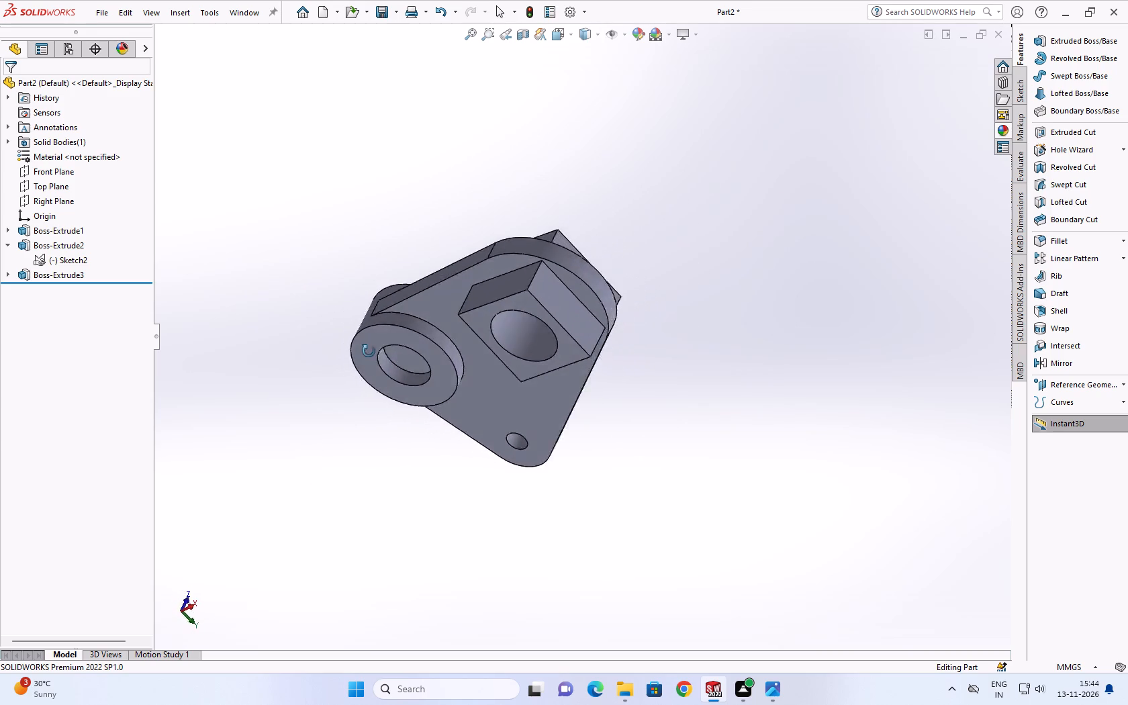
{"action": "middle_click_drag", "start_coordinate": [369, 351], "coordinate": [228, 278]}
{"action": "scroll", "coordinate": [226, 278], "scroll_direction": "up", "scroll_amount": 1}
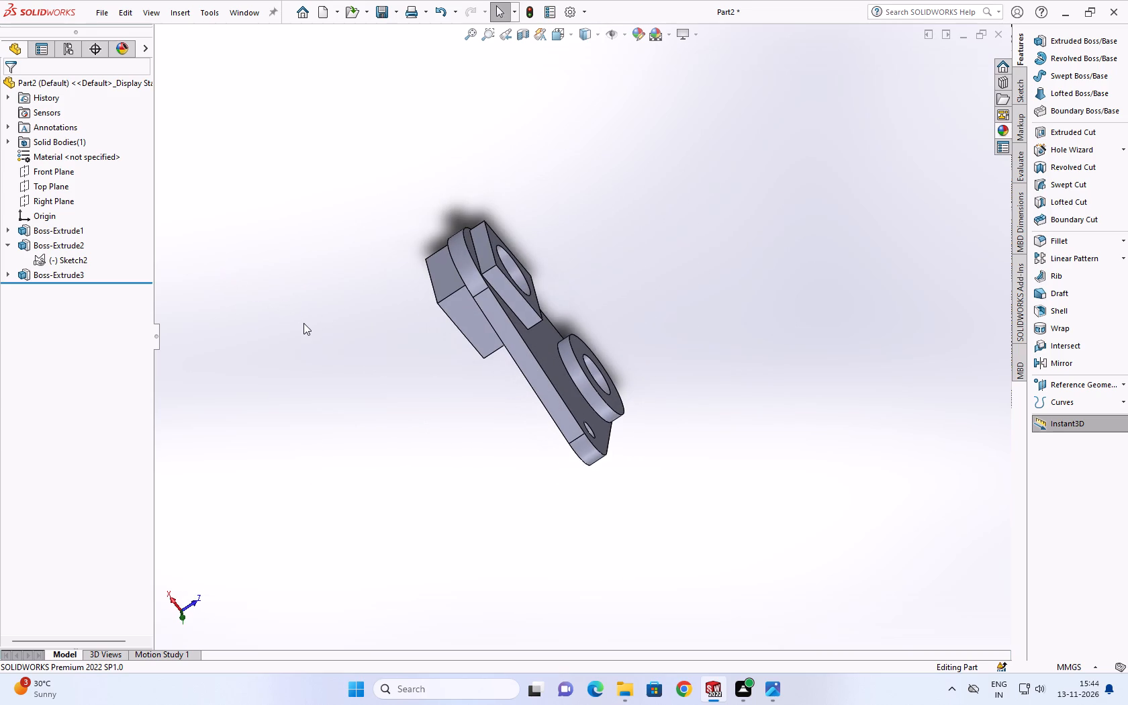
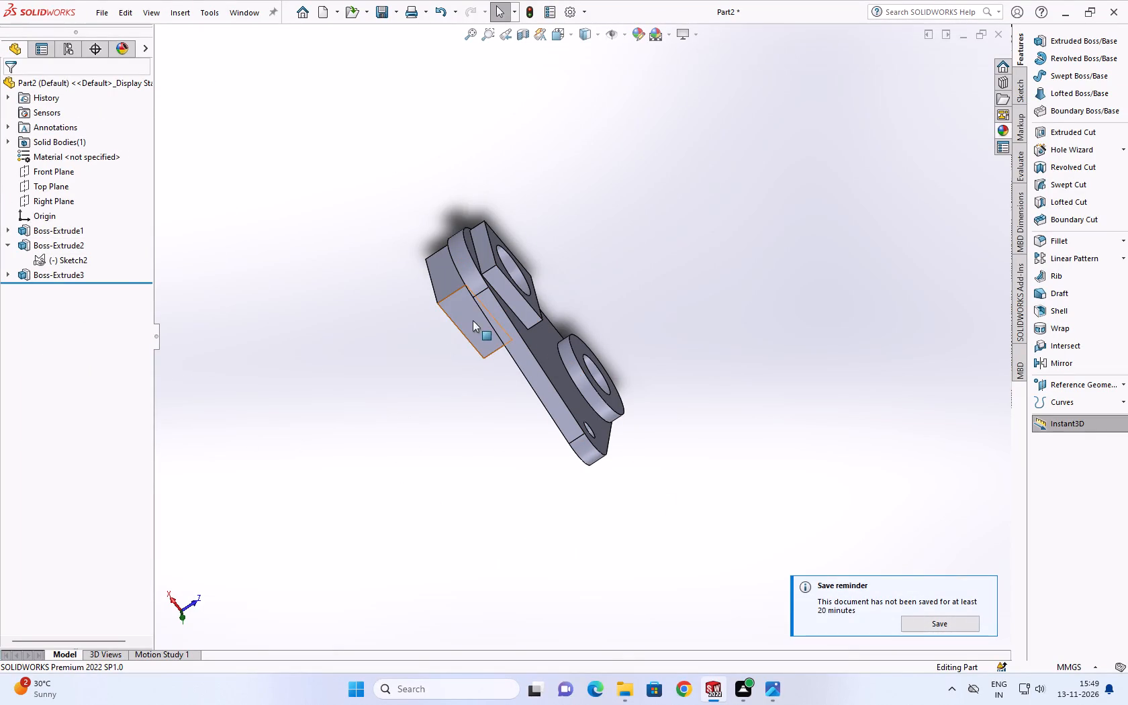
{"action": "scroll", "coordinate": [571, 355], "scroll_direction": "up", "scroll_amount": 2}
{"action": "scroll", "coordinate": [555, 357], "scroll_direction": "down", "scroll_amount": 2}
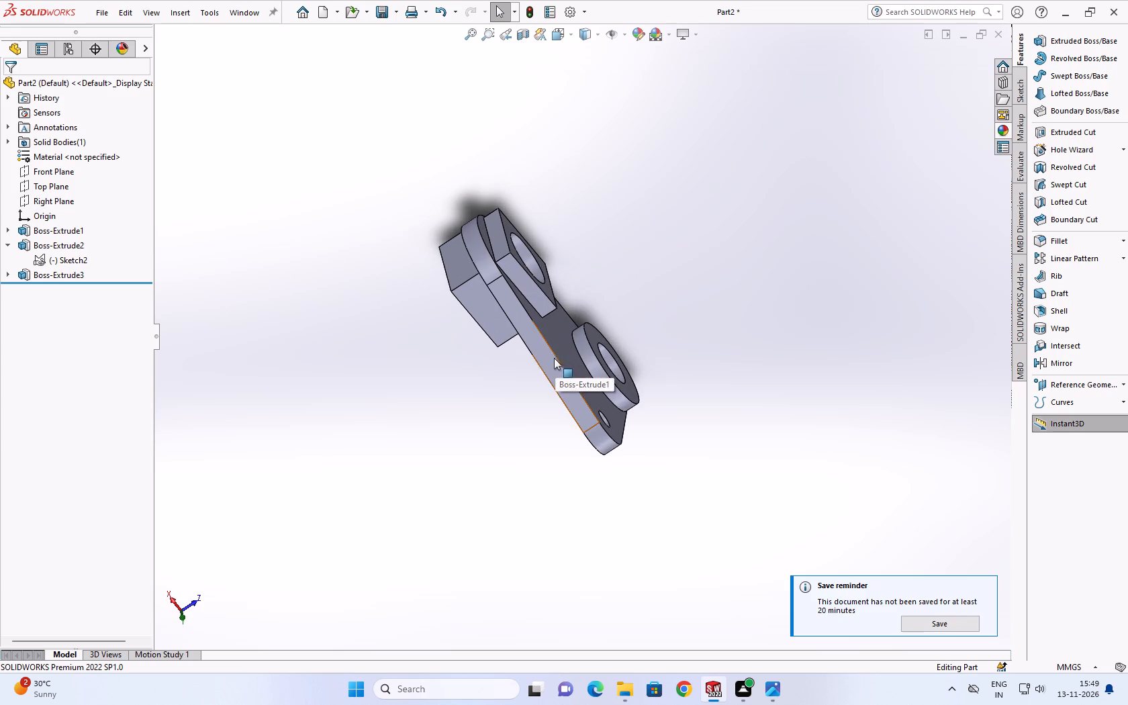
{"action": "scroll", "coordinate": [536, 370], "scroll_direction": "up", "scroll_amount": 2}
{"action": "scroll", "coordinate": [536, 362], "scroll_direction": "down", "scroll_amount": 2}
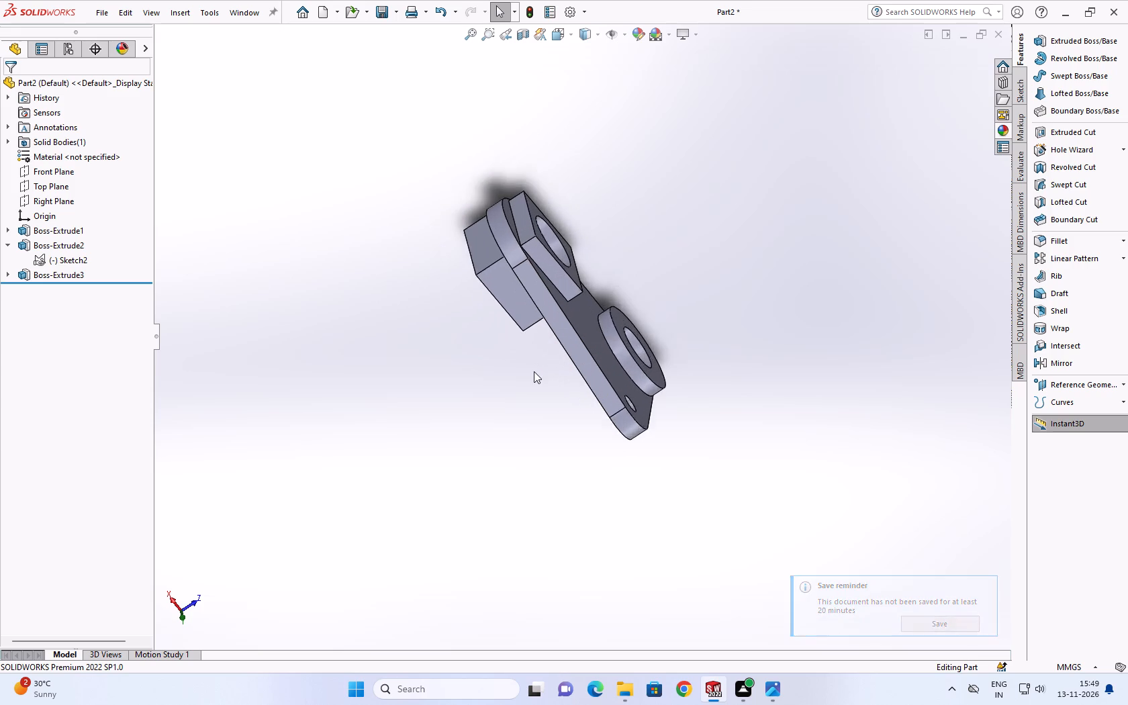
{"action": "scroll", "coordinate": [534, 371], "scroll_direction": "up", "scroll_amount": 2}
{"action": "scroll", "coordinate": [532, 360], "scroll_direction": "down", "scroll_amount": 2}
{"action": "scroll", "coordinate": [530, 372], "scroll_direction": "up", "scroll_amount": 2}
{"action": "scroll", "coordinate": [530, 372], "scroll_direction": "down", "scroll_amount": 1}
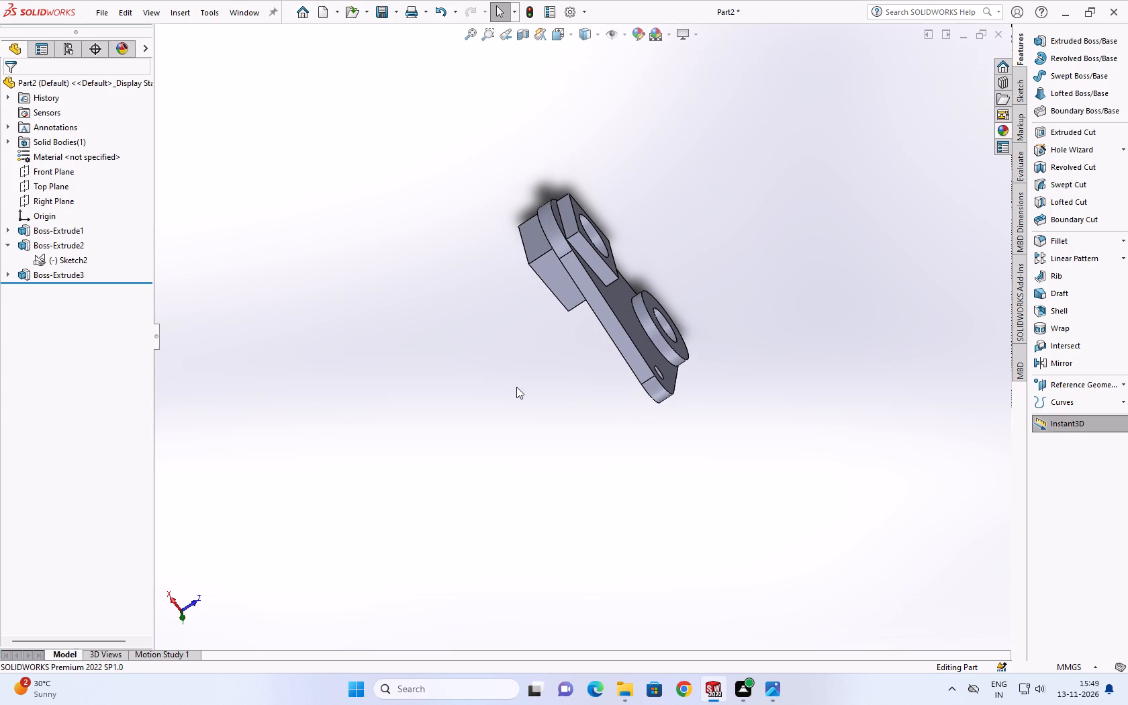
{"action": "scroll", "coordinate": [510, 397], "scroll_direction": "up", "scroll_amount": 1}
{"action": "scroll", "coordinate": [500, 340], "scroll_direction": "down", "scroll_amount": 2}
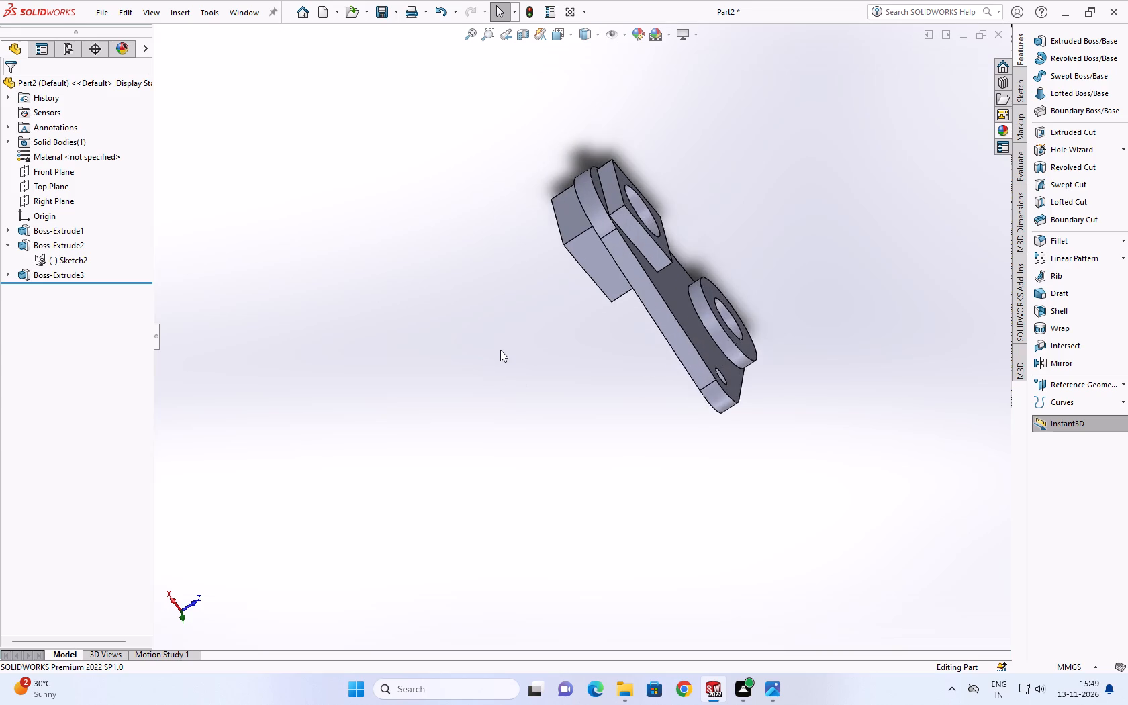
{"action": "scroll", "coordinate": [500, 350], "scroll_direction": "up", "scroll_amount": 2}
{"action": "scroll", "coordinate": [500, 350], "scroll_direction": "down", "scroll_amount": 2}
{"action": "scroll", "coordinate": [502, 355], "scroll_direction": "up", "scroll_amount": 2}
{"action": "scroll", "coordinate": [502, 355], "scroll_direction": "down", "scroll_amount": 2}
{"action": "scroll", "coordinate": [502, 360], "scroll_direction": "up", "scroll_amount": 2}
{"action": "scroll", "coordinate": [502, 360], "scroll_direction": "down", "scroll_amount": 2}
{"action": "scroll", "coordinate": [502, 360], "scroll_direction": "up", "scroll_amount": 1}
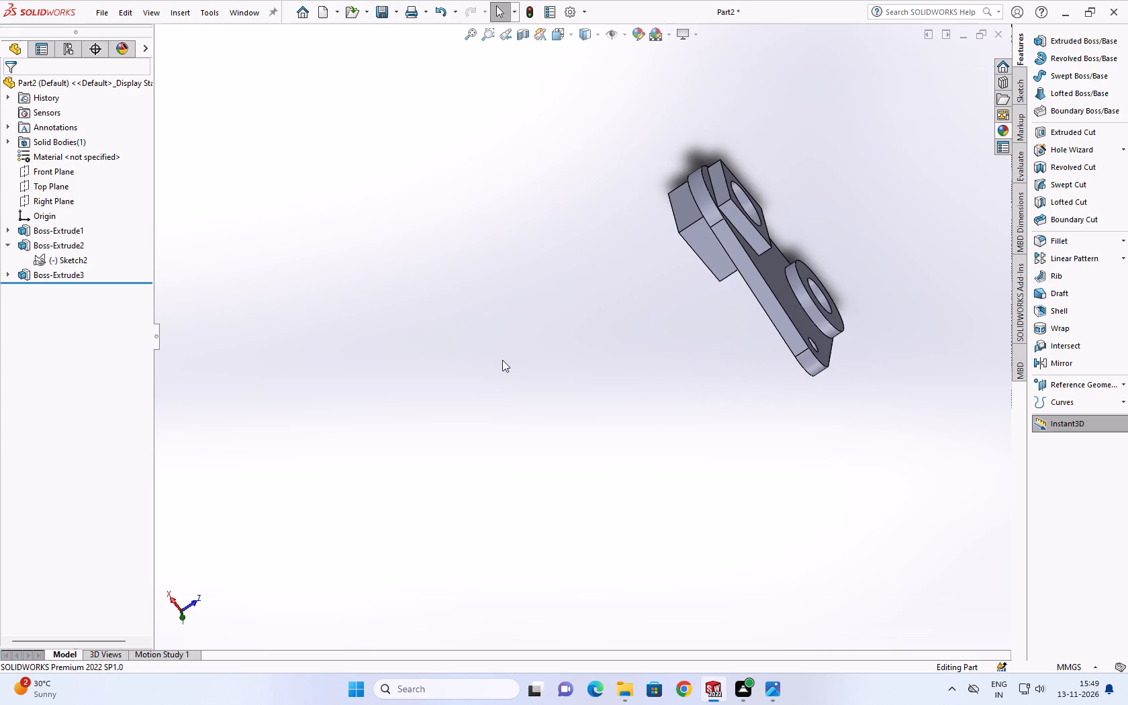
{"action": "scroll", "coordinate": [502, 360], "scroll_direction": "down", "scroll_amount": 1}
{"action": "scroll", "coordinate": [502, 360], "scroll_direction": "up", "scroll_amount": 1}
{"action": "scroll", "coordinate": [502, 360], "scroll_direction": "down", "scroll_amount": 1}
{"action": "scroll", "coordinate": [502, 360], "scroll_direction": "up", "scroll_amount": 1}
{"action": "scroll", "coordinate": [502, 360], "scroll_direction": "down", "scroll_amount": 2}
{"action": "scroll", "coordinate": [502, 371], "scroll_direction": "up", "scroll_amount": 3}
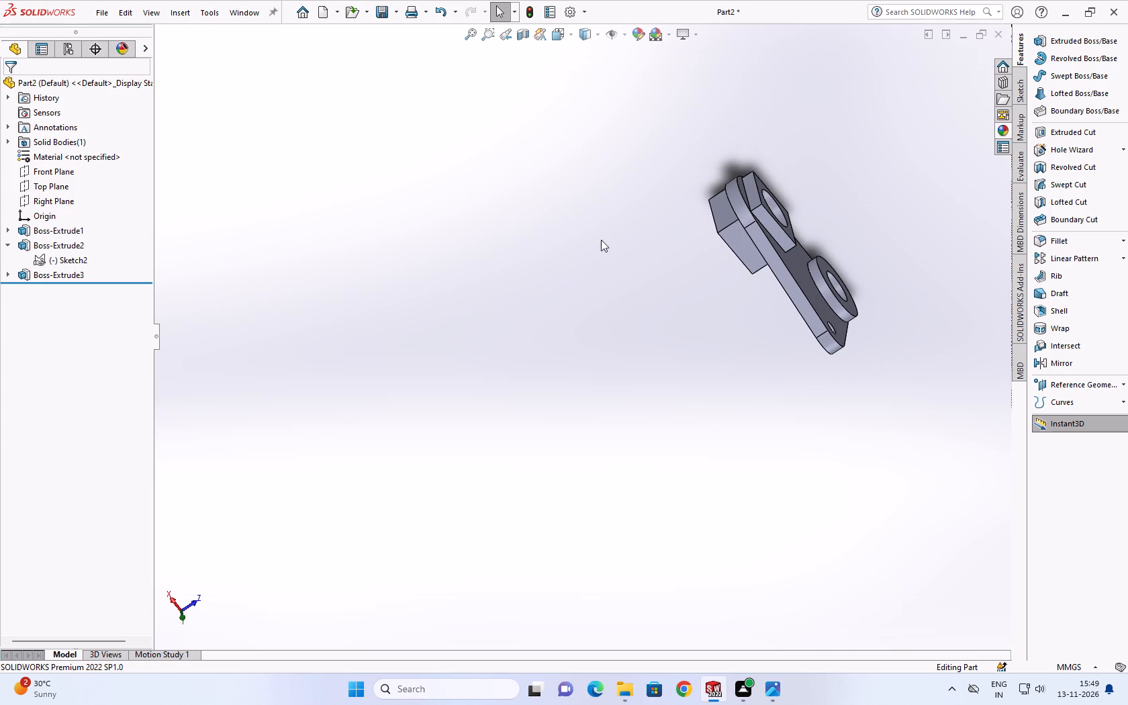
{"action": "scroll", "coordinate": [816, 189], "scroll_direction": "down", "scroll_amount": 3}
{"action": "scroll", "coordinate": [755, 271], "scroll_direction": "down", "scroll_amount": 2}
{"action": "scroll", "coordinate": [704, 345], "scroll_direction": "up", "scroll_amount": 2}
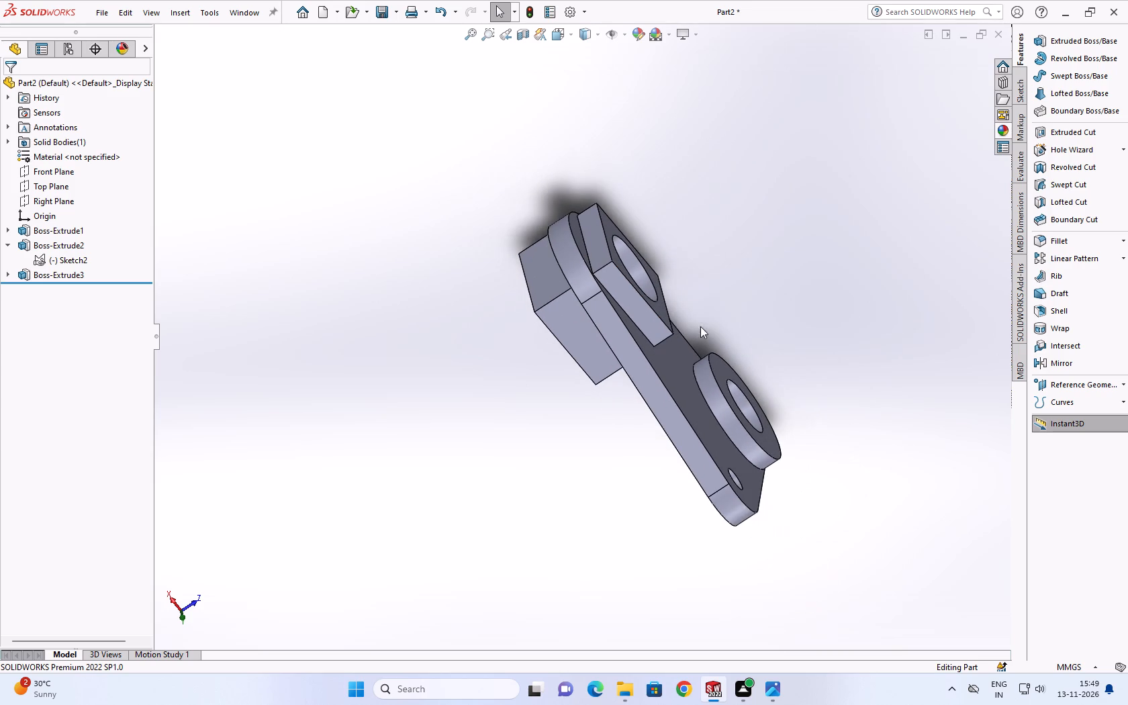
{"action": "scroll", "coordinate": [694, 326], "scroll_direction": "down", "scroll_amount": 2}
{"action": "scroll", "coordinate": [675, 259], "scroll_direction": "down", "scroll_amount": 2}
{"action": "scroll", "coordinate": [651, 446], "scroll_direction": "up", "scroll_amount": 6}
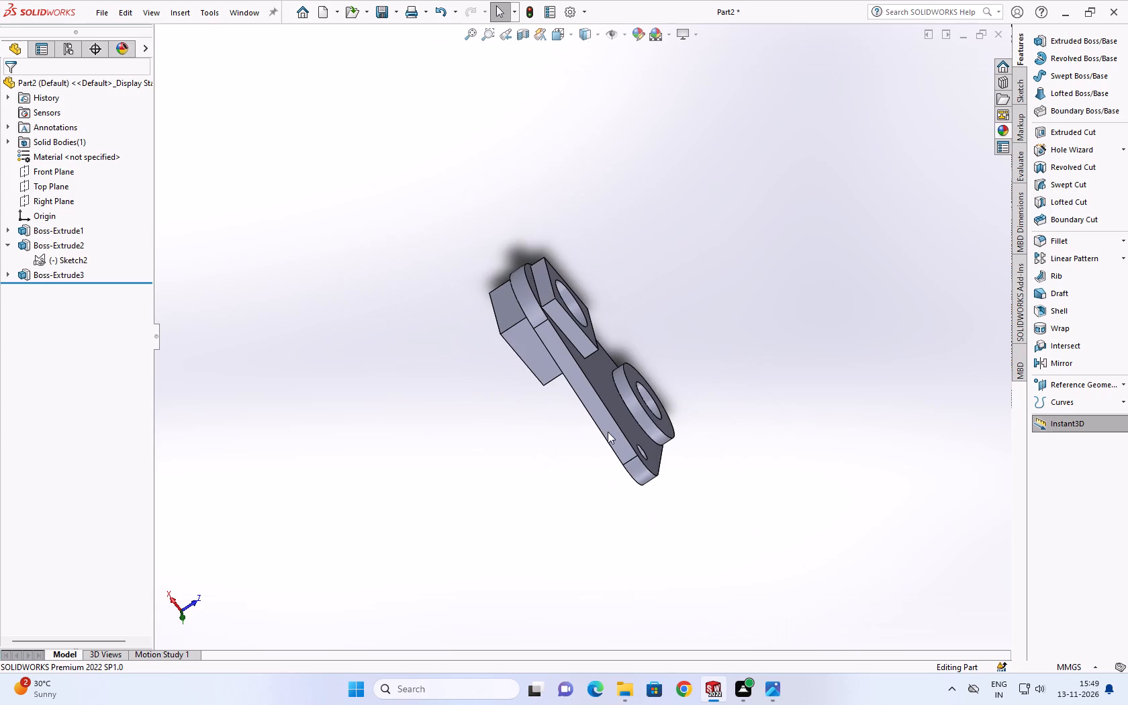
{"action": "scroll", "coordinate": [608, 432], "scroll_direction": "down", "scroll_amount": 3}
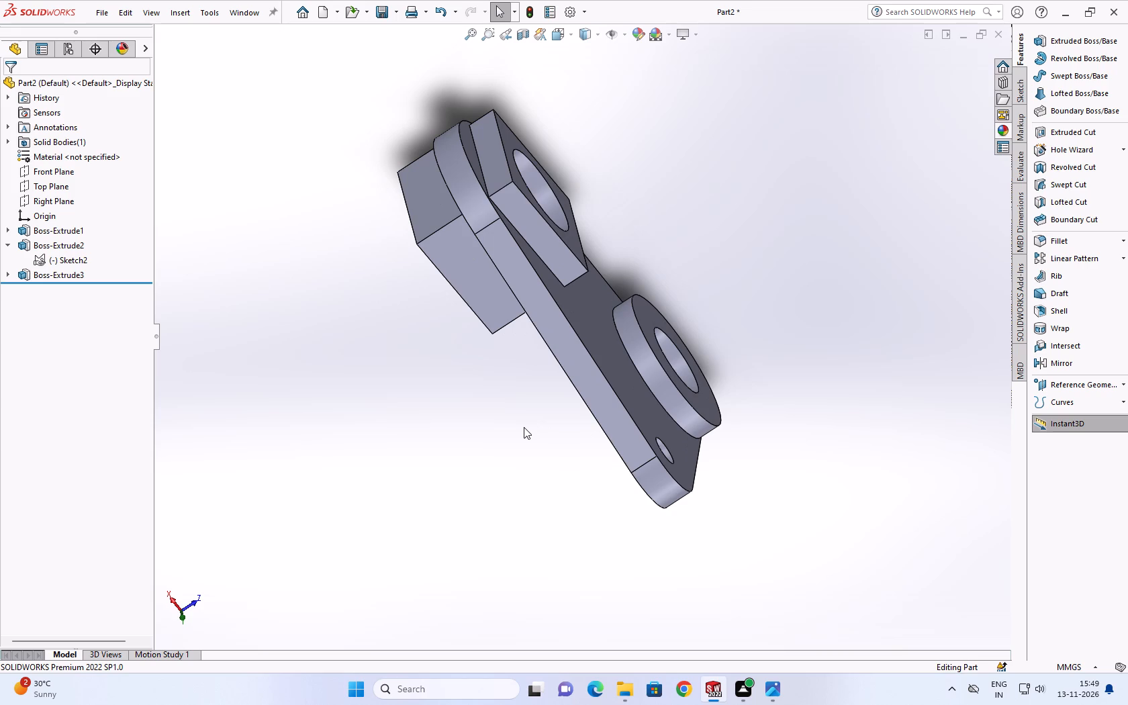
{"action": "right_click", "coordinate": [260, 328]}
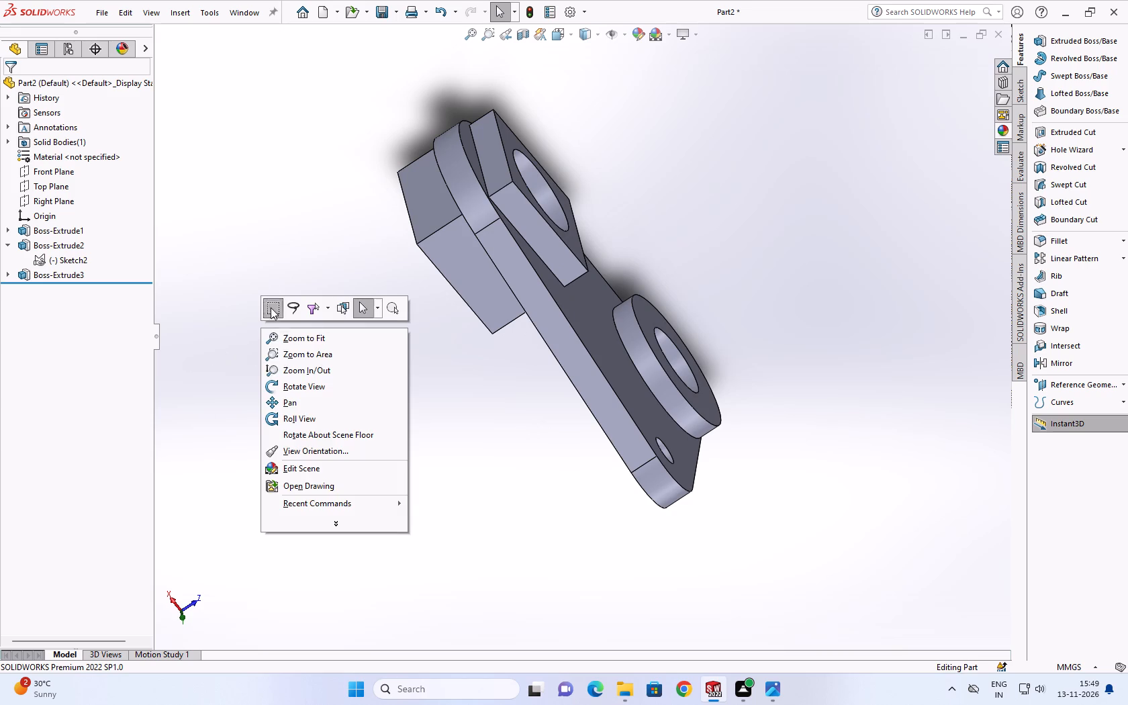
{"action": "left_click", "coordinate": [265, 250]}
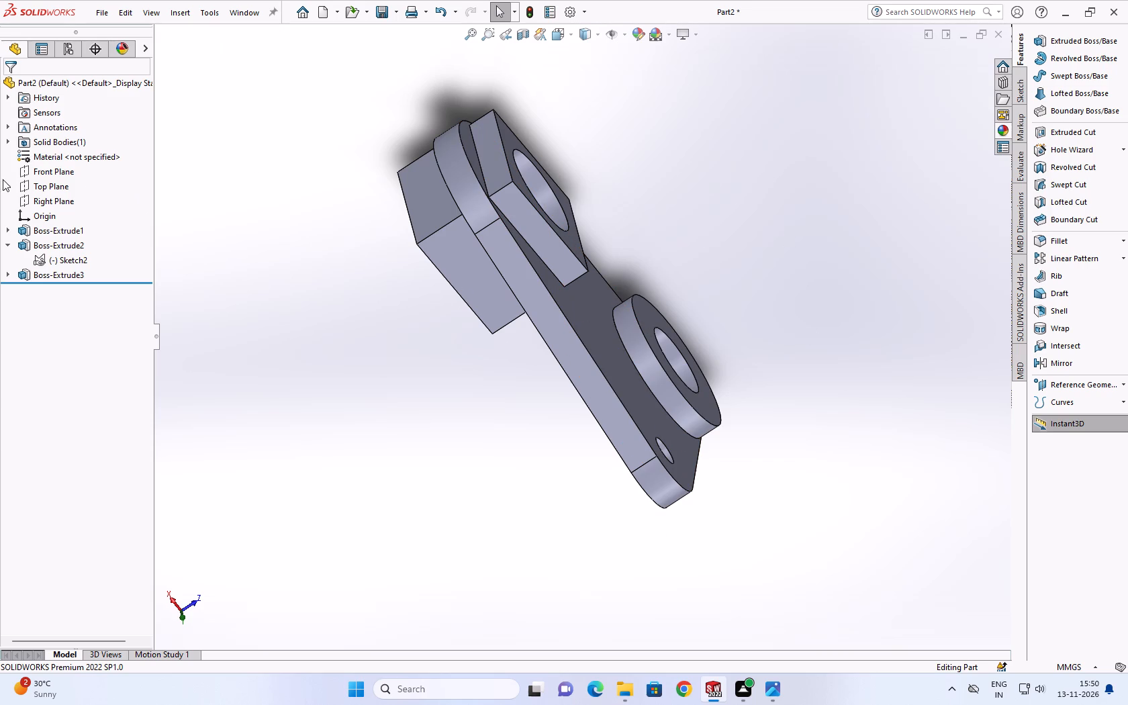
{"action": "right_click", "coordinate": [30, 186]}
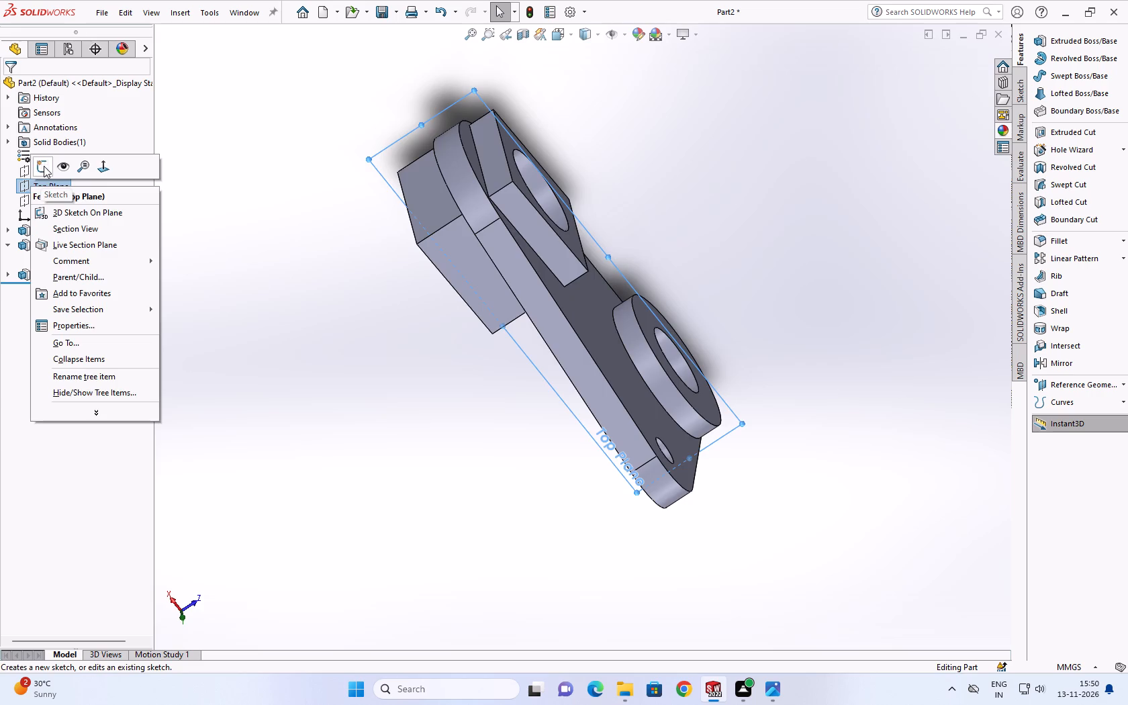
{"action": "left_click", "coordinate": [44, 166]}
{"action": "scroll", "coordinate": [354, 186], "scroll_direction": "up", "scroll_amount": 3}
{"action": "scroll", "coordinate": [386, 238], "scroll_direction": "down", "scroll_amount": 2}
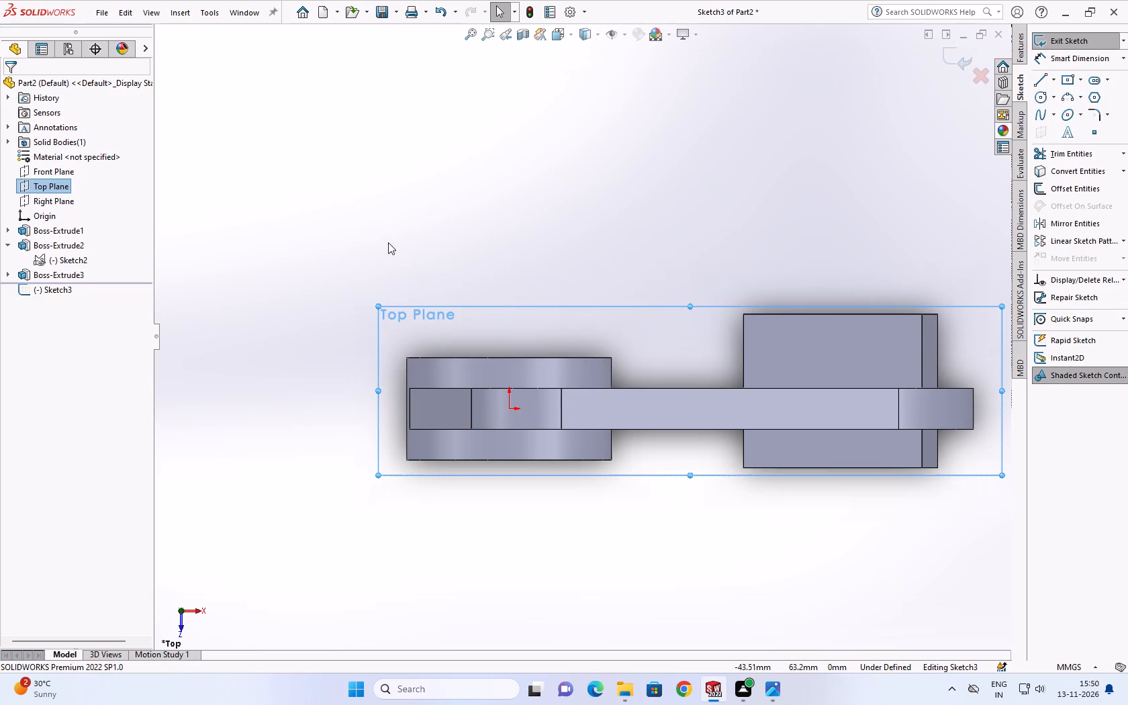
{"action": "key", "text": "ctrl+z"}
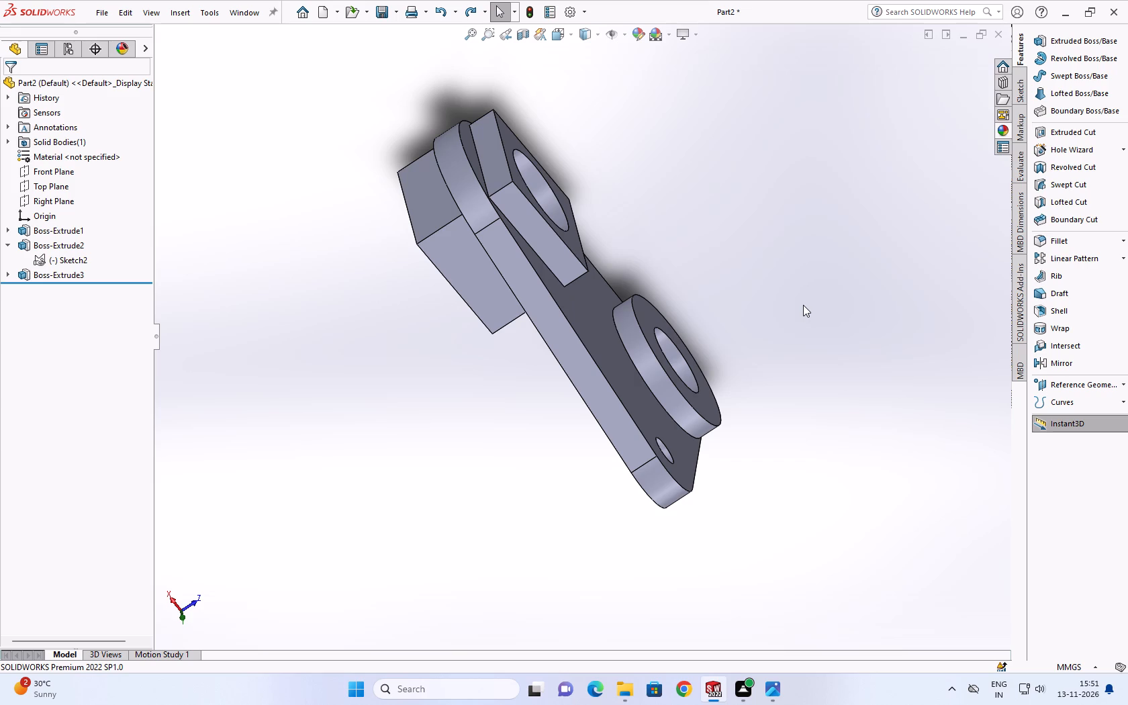
Examine the link plate solid from both faces and along its edges, checking the round boss, tilted square boss and small-hole corner.
{"action": "scroll", "coordinate": [422, 184], "scroll_direction": "up", "scroll_amount": 4}
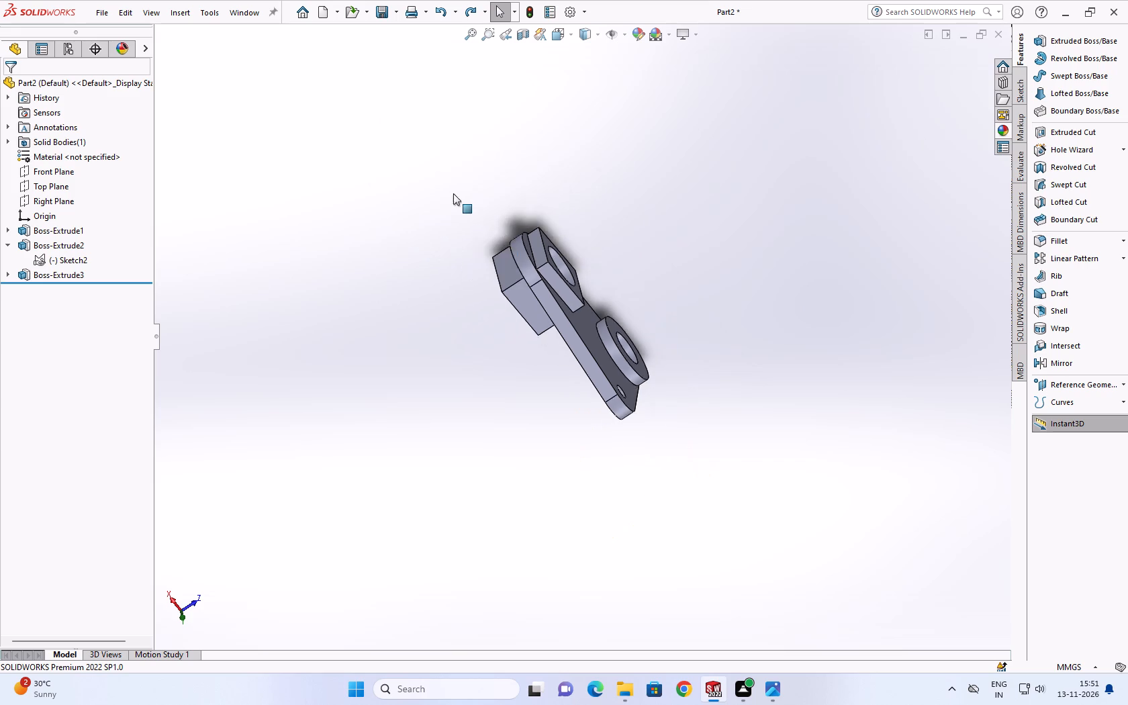
{"action": "scroll", "coordinate": [500, 246], "scroll_direction": "down", "scroll_amount": 2}
{"action": "middle_click_drag", "start_coordinate": [604, 298], "coordinate": [756, 396]}
{"action": "scroll", "coordinate": [604, 298], "scroll_direction": "down", "scroll_amount": 1}
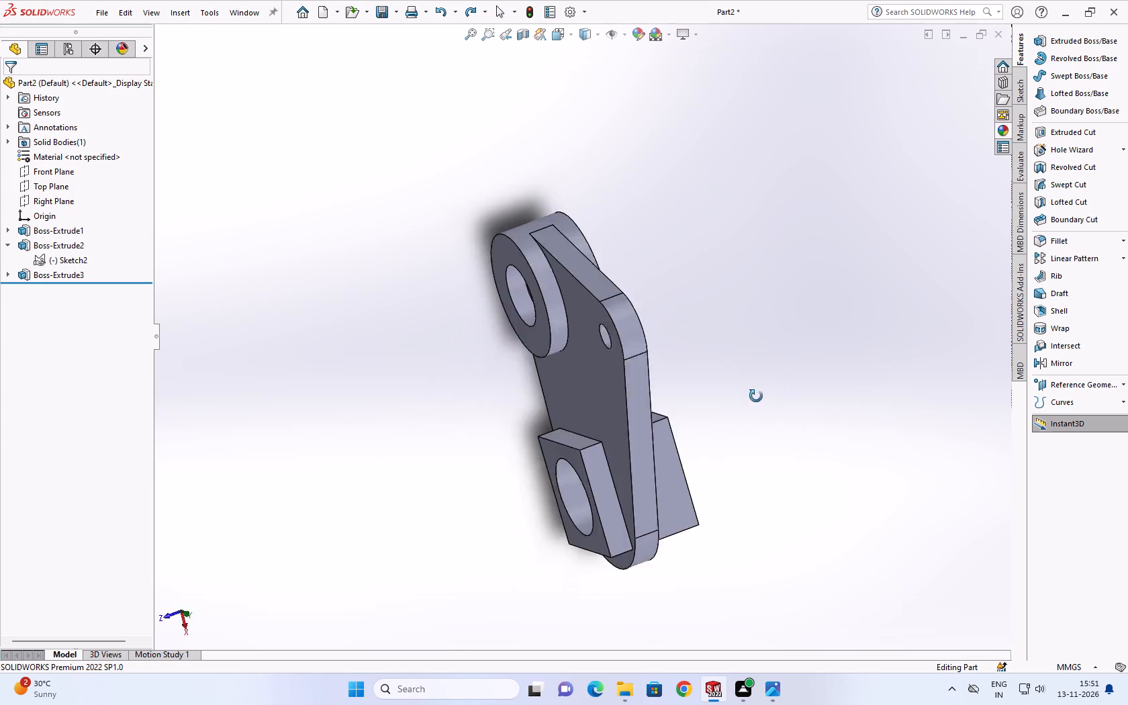
{"action": "middle_click_drag", "start_coordinate": [756, 396], "coordinate": [502, 420]}
{"action": "scroll", "coordinate": [495, 418], "scroll_direction": "up", "scroll_amount": 1}
{"action": "scroll", "coordinate": [786, 408], "scroll_direction": "up", "scroll_amount": 3}
{"action": "scroll", "coordinate": [680, 405], "scroll_direction": "down", "scroll_amount": 3}
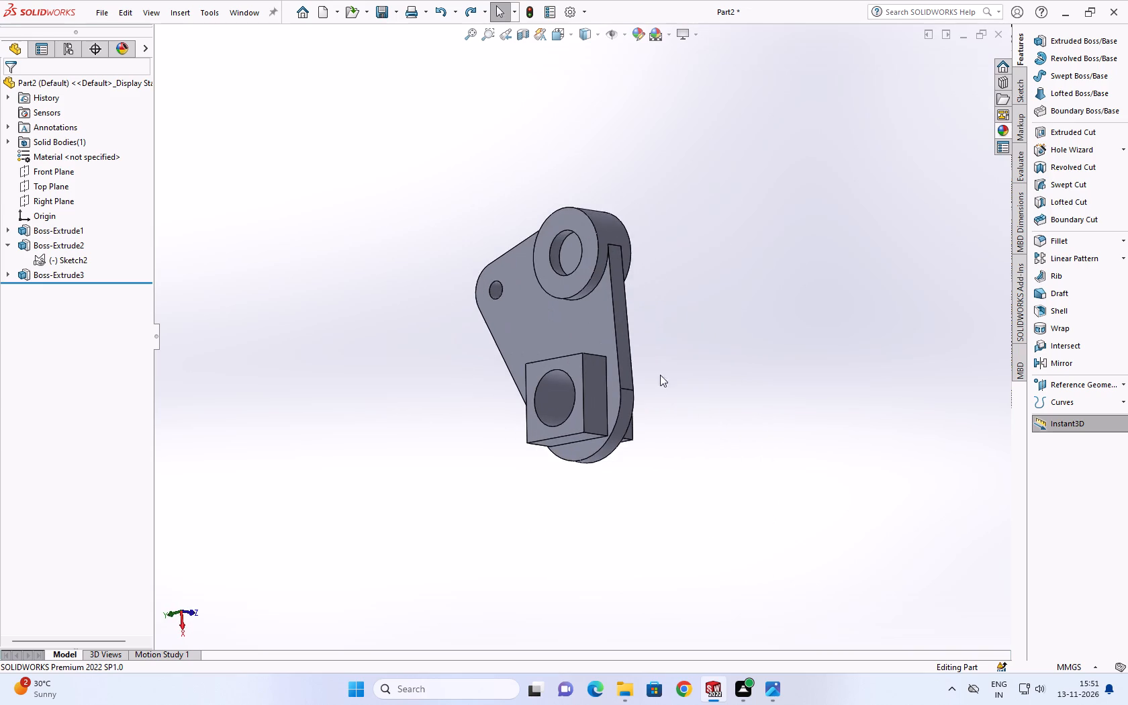
{"action": "scroll", "coordinate": [573, 342], "scroll_direction": "down", "scroll_amount": 2}
{"action": "scroll", "coordinate": [483, 334], "scroll_direction": "up", "scroll_amount": 2}
{"action": "middle_click_drag", "start_coordinate": [483, 334], "coordinate": [595, 532]}
{"action": "scroll", "coordinate": [745, 561], "scroll_direction": "down", "scroll_amount": 1}
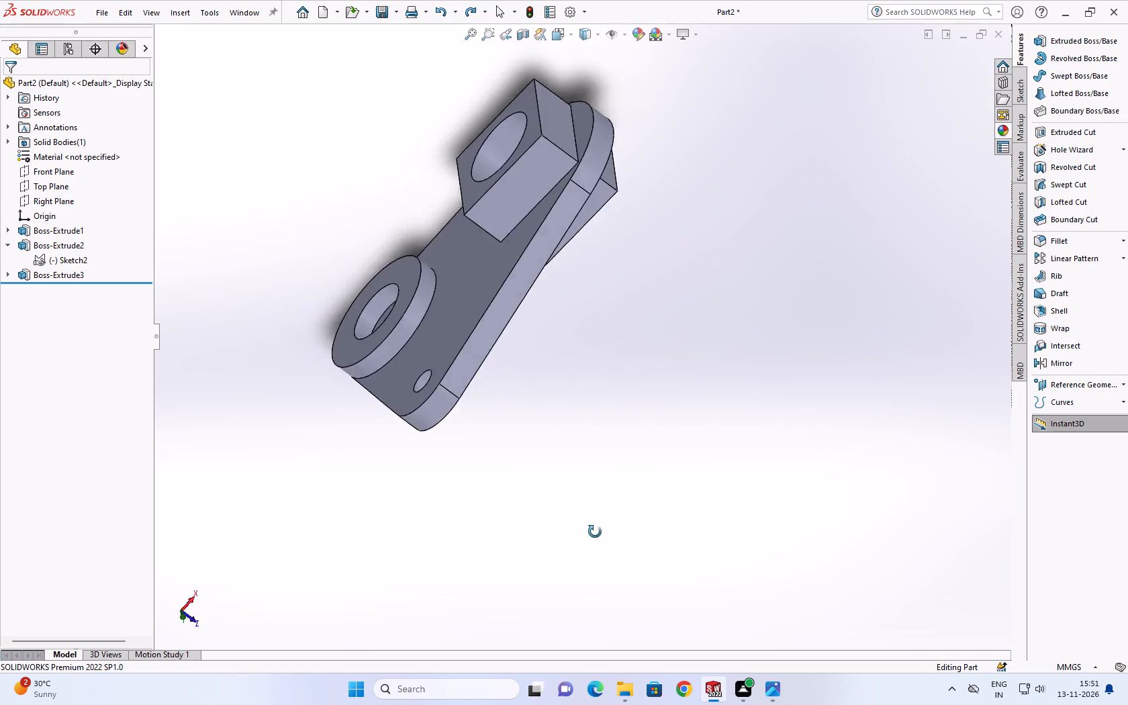
{"action": "middle_click_drag", "start_coordinate": [595, 532], "coordinate": [583, 416]}
{"action": "middle_click_drag", "start_coordinate": [527, 211], "coordinate": [520, 443]}
{"action": "scroll", "coordinate": [492, 348], "scroll_direction": "up", "scroll_amount": 4}
{"action": "scroll", "coordinate": [481, 277], "scroll_direction": "up", "scroll_amount": 1}
{"action": "scroll", "coordinate": [488, 269], "scroll_direction": "down", "scroll_amount": 3}
{"action": "scroll", "coordinate": [482, 269], "scroll_direction": "up", "scroll_amount": 1}
{"action": "scroll", "coordinate": [509, 280], "scroll_direction": "down", "scroll_amount": 4}
{"action": "scroll", "coordinate": [792, 491], "scroll_direction": "up", "scroll_amount": 3}
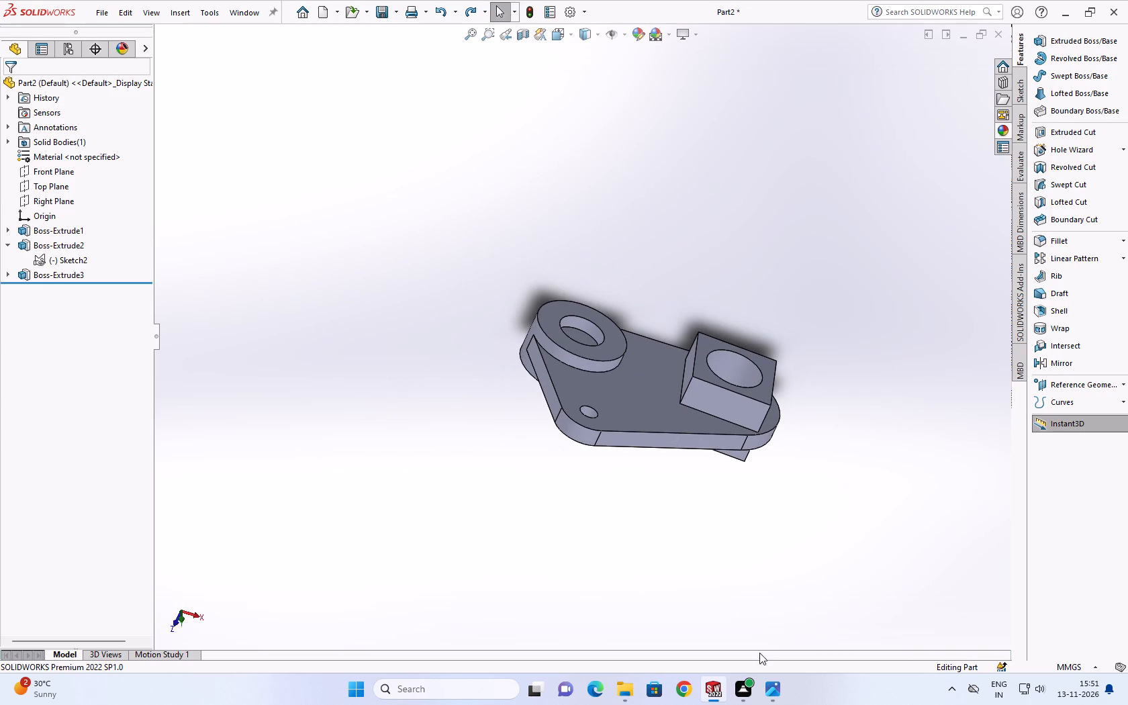
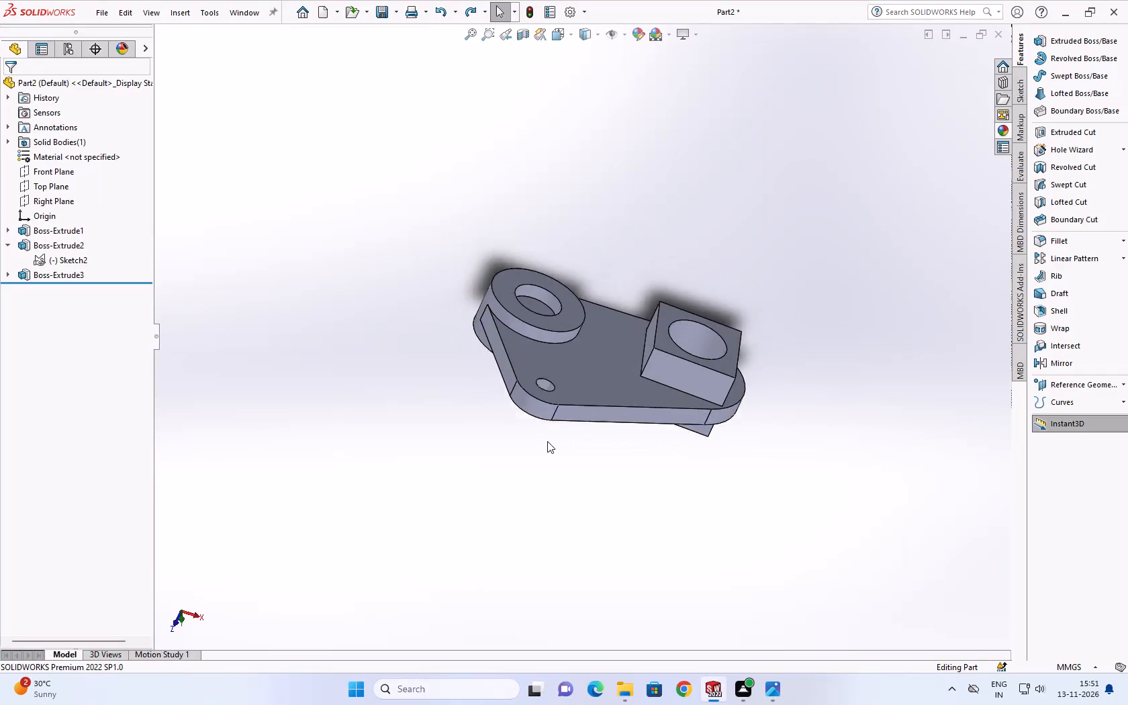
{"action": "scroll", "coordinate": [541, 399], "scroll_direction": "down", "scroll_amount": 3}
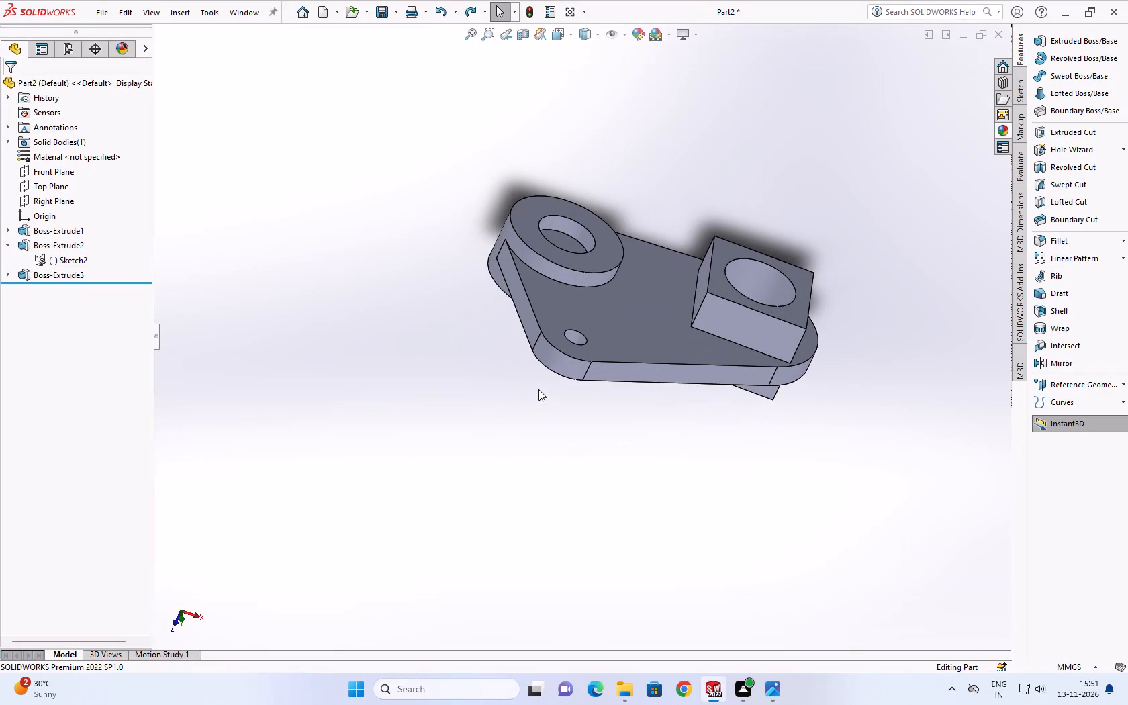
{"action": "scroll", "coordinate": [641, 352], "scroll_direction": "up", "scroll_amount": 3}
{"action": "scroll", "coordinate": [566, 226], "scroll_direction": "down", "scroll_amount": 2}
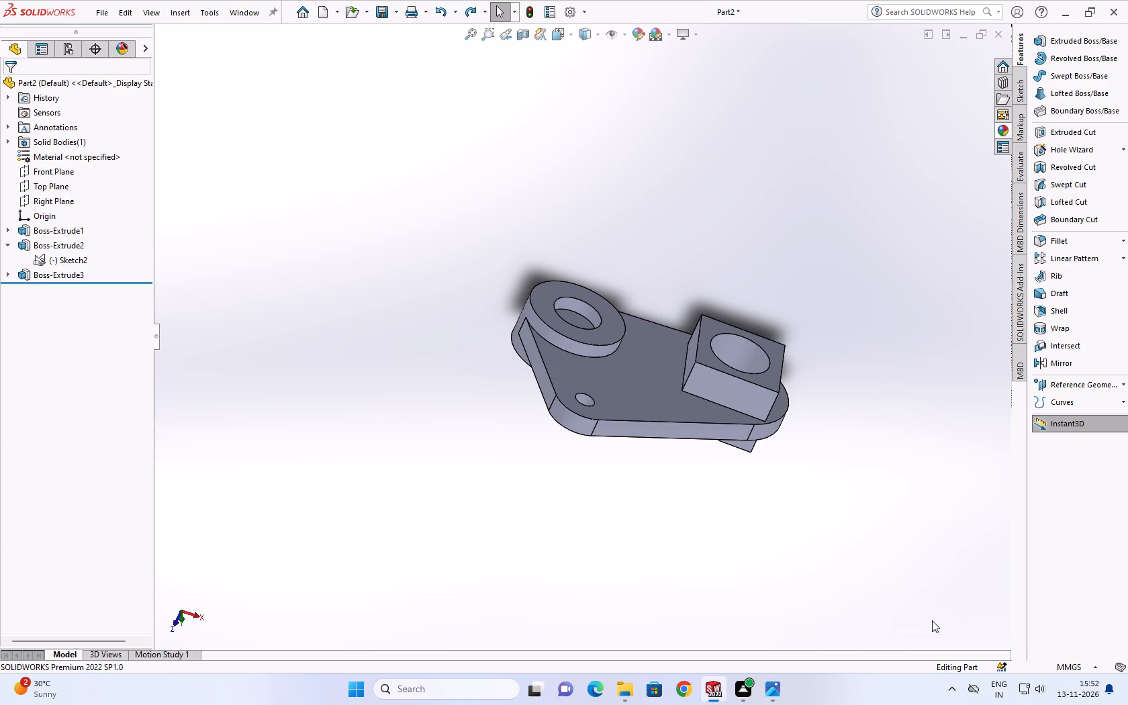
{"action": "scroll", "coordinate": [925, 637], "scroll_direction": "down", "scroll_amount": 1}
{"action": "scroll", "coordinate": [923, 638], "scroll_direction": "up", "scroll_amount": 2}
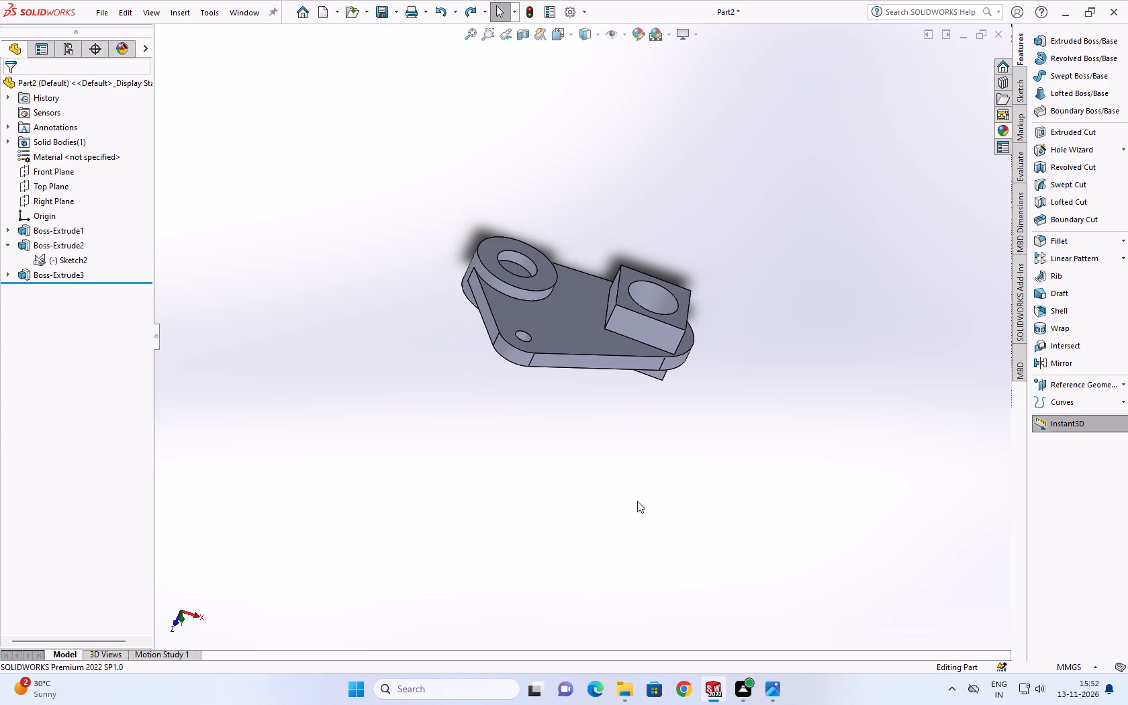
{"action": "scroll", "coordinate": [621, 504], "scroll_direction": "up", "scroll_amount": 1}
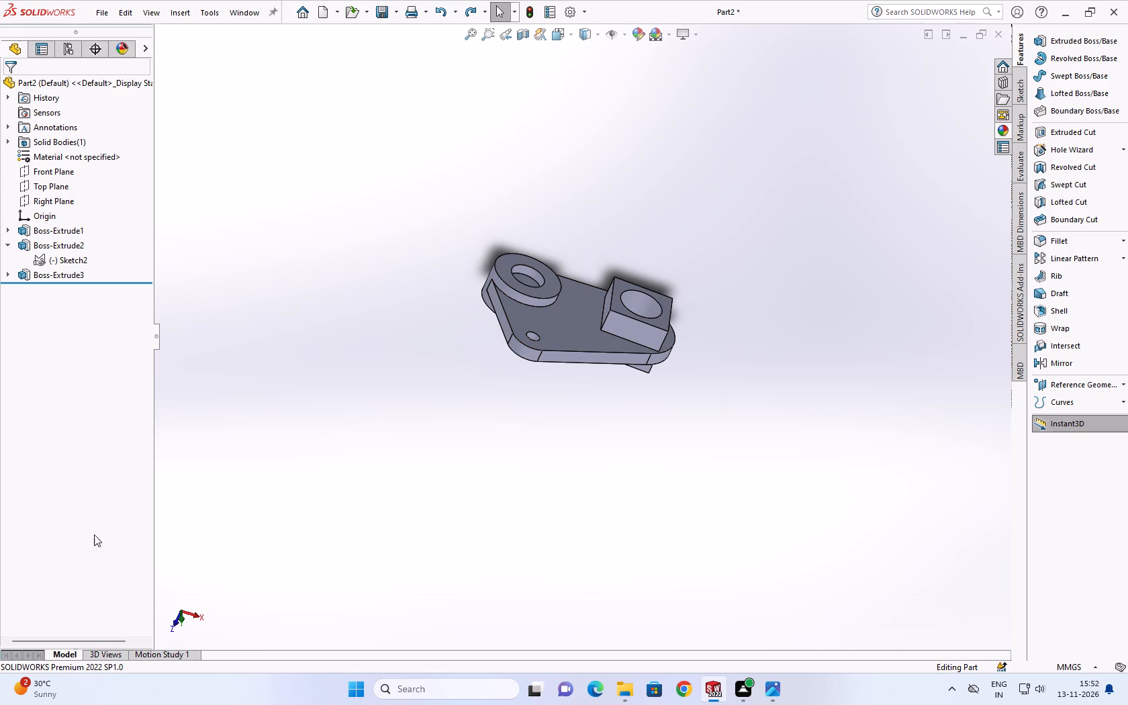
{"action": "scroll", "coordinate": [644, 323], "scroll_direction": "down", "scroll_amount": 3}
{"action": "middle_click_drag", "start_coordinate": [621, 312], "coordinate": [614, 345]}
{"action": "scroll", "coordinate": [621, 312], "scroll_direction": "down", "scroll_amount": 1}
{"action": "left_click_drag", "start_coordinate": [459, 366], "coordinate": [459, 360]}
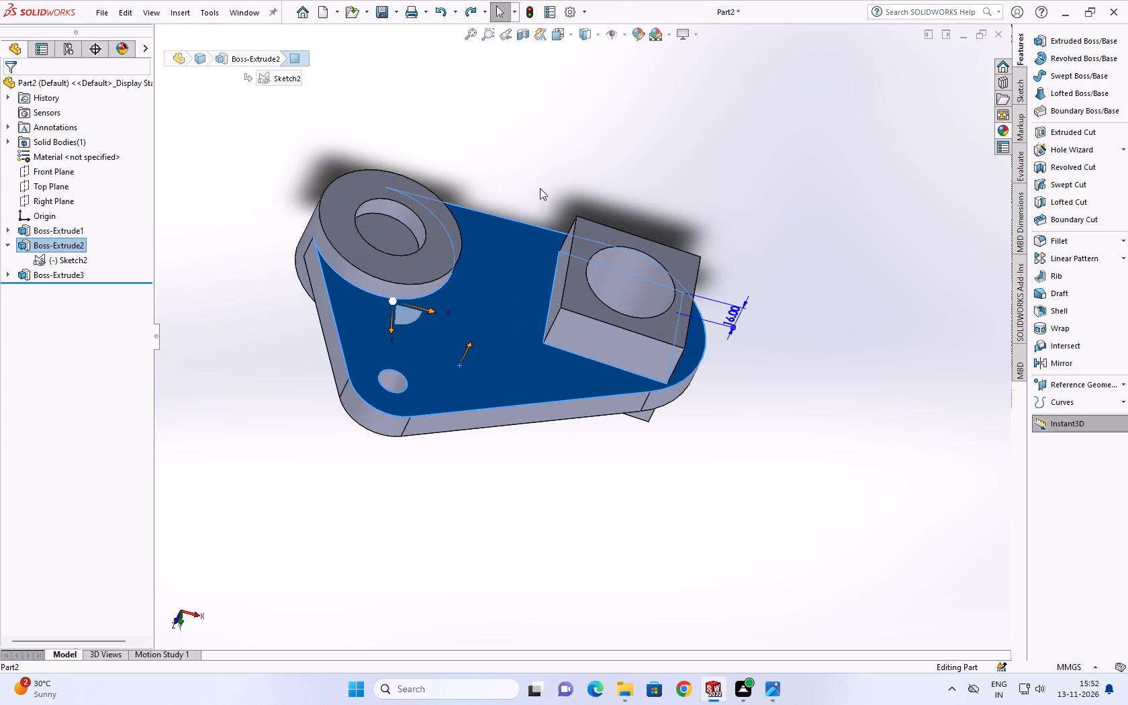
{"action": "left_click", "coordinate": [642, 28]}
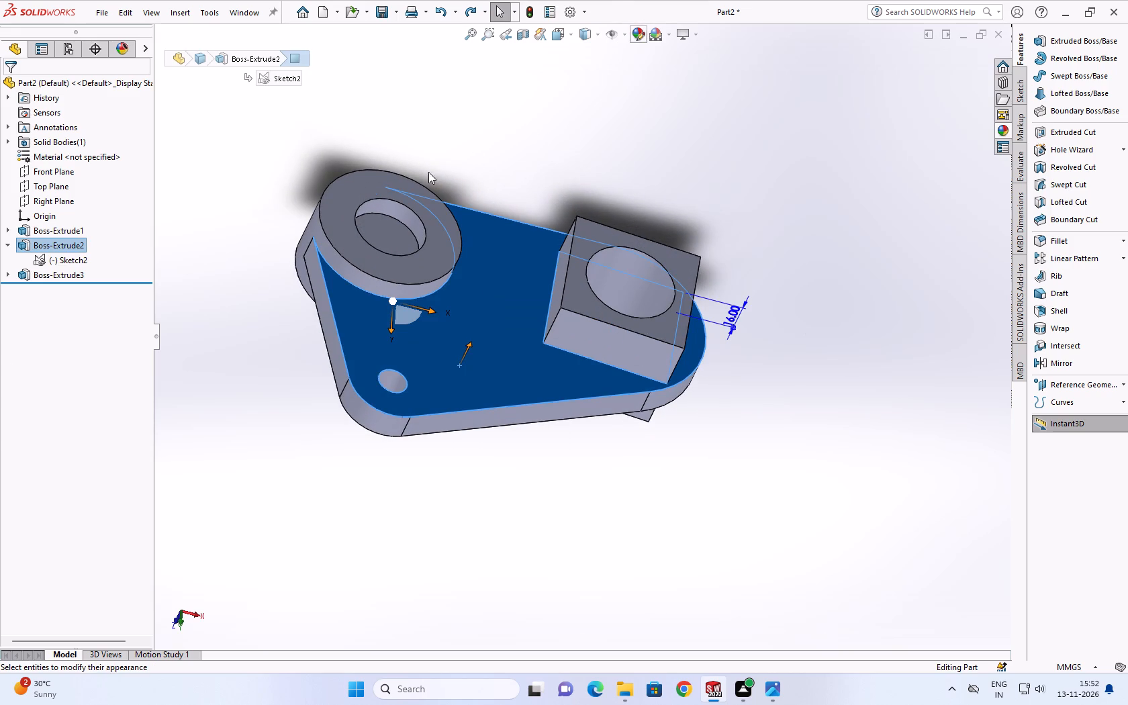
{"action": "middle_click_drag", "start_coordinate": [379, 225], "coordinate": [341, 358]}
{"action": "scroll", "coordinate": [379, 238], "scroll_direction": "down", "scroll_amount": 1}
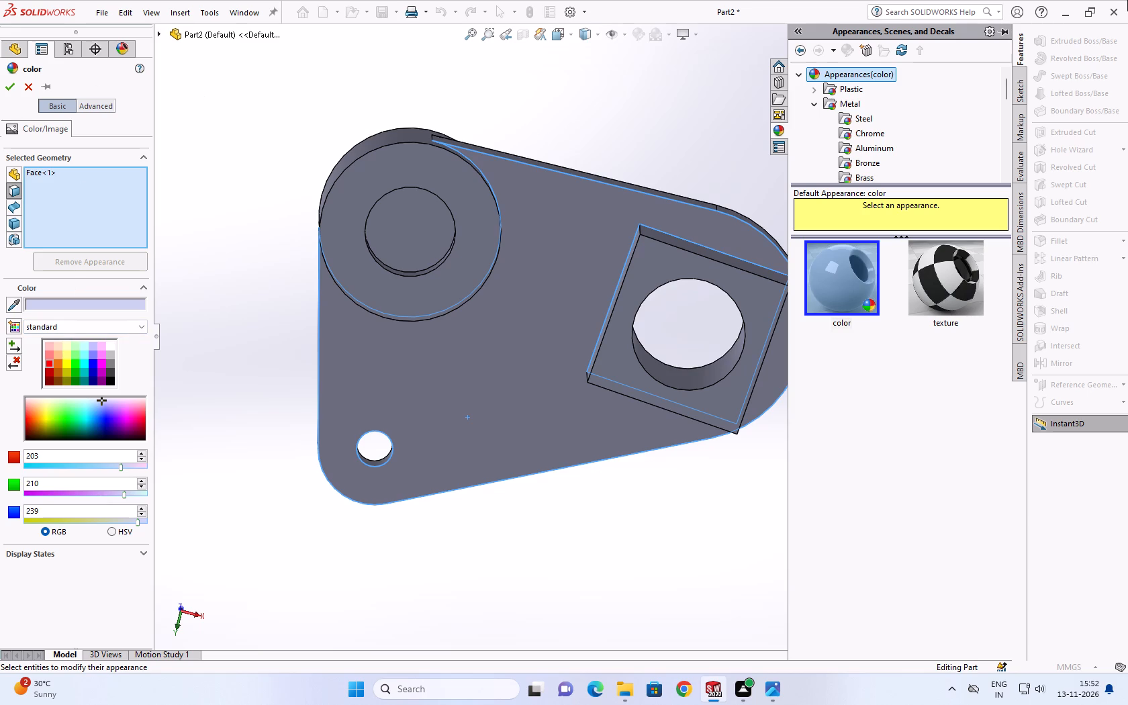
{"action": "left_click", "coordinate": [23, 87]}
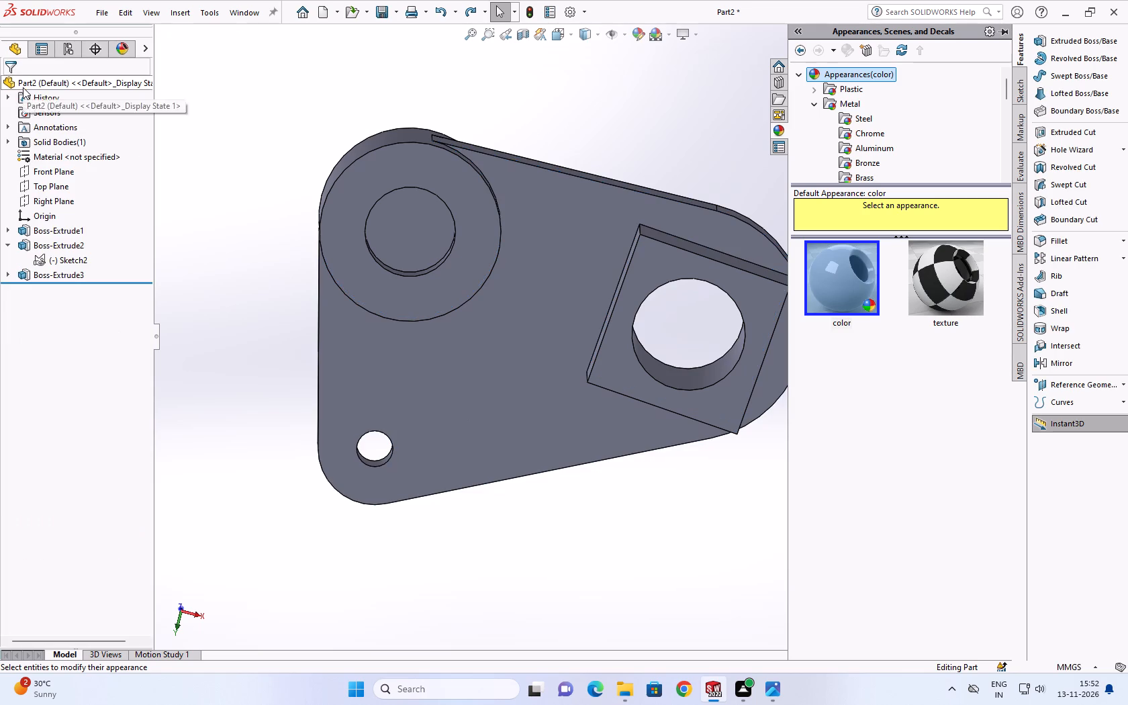
Edit Sketch2 to convert the round boss's inner 40 mm circular edge into a sketch entity, and exit the sketch.
{"action": "left_click", "coordinate": [45, 263]}
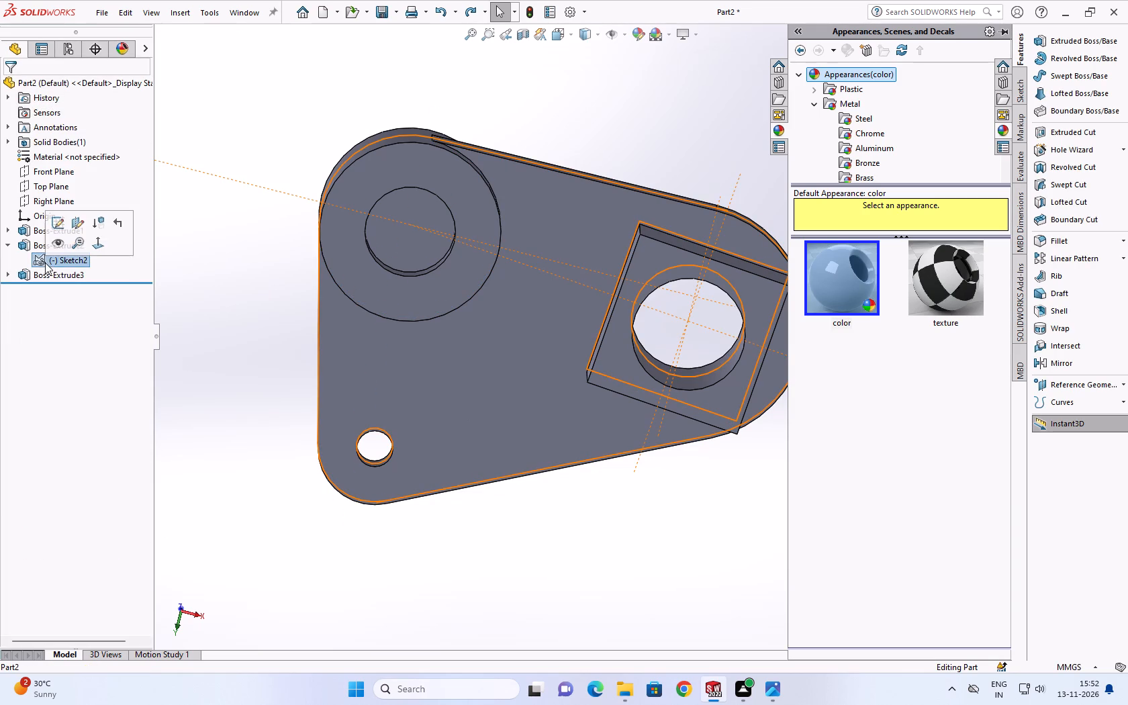
{"action": "left_click", "coordinate": [50, 221]}
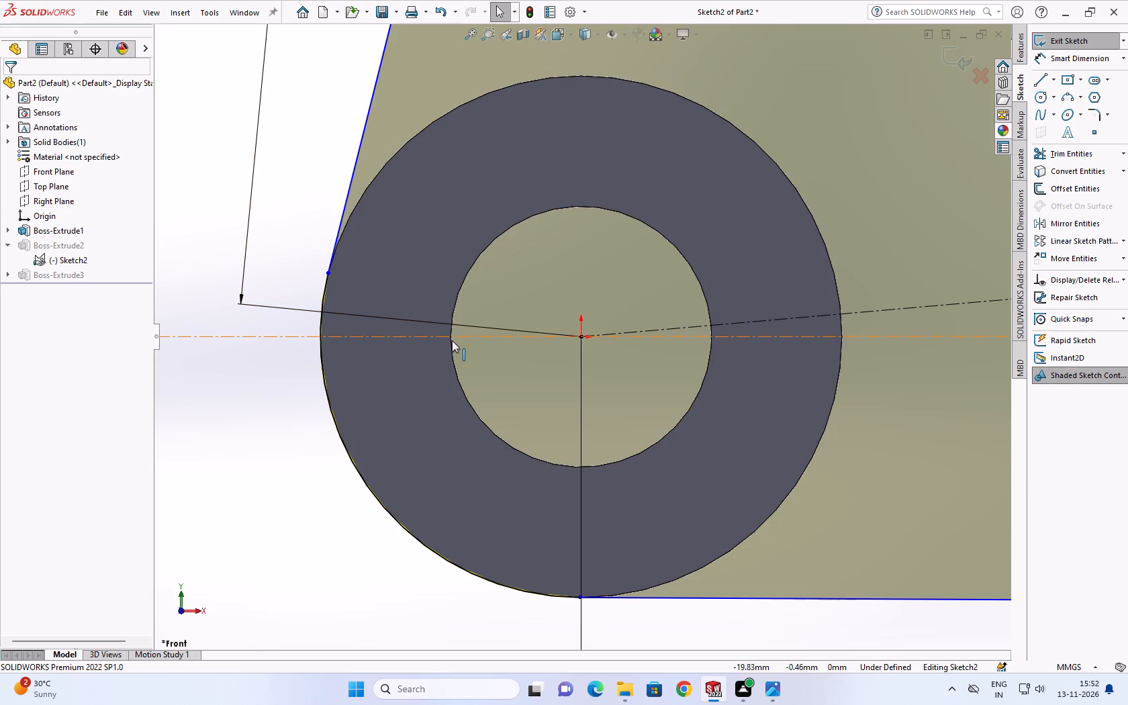
{"action": "left_click", "coordinate": [452, 344]}
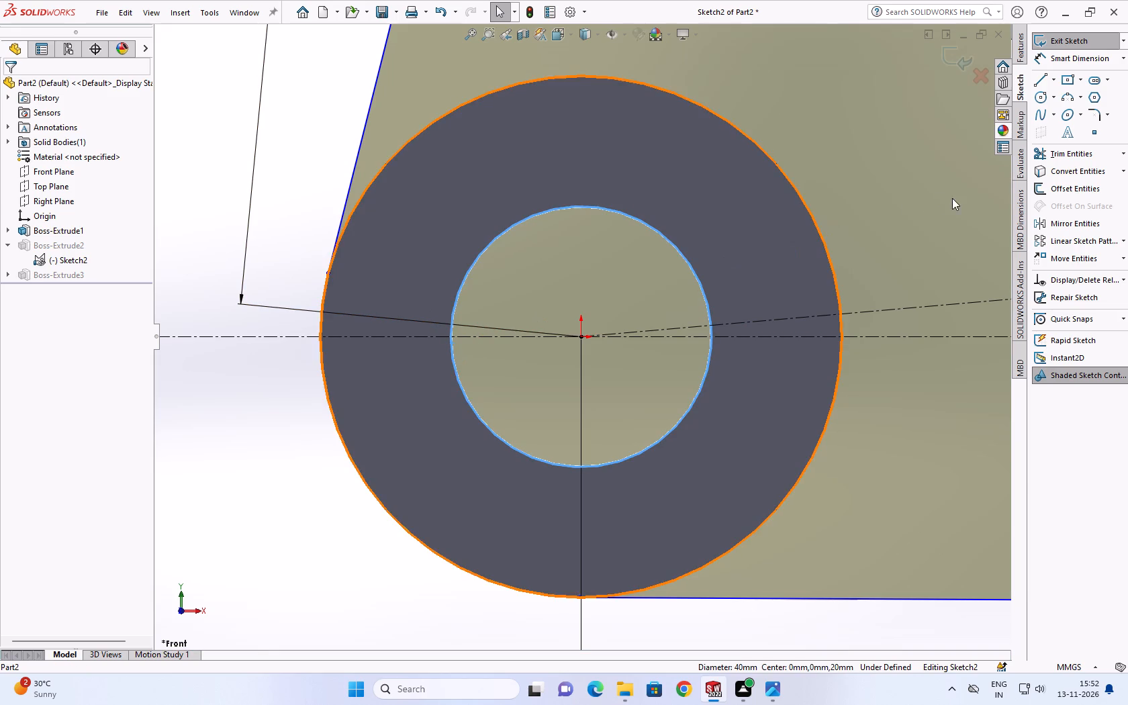
{"action": "left_click", "coordinate": [1092, 173]}
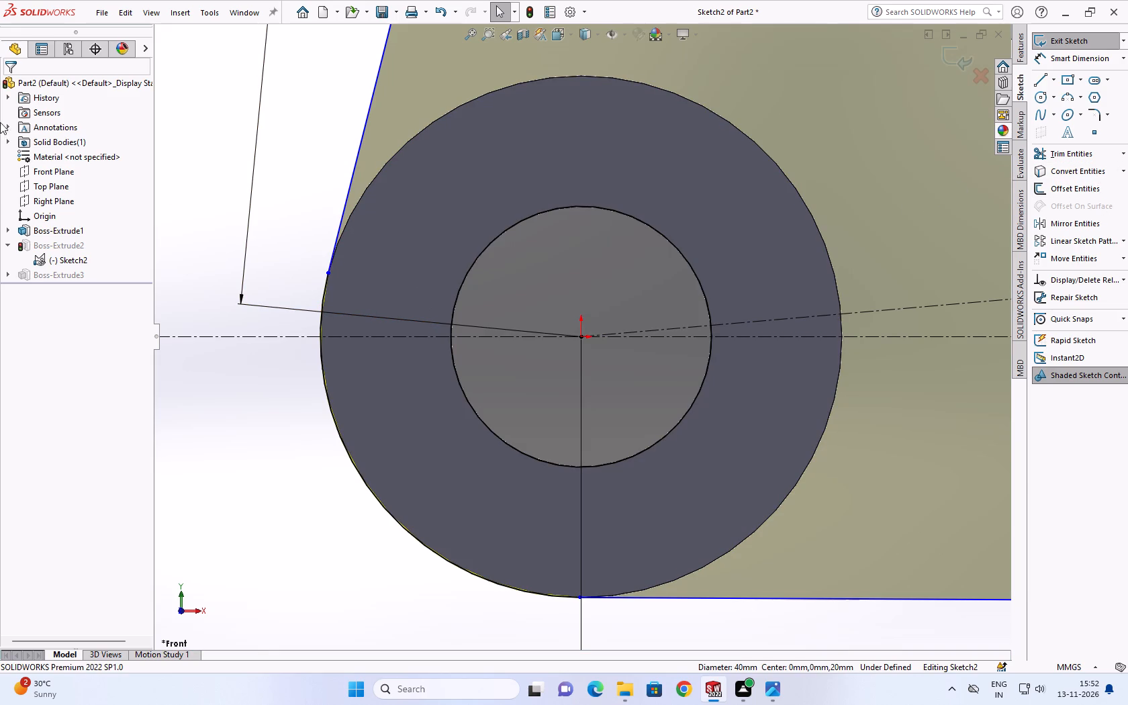
{"action": "left_click", "coordinate": [953, 50]}
Examine the rebuilt link plate from the front and at an angle, checking the bore of the round boss.
{"action": "scroll", "coordinate": [455, 226], "scroll_direction": "up", "scroll_amount": 5}
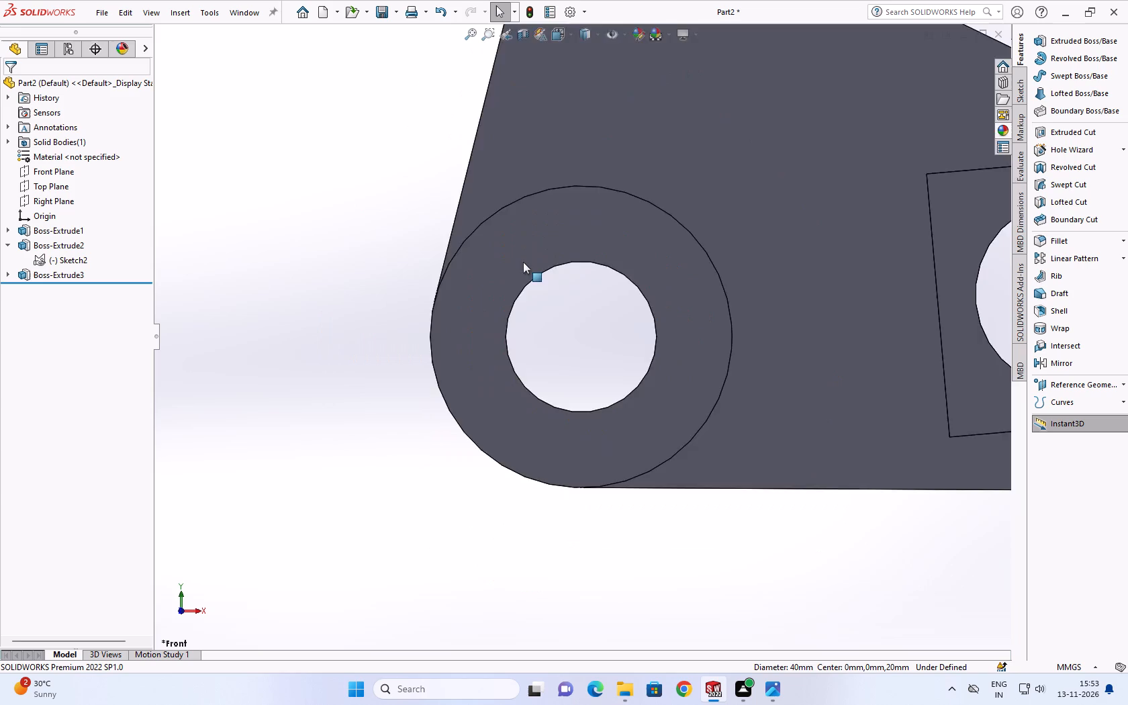
{"action": "scroll", "coordinate": [523, 262], "scroll_direction": "up", "scroll_amount": 6}
{"action": "scroll", "coordinate": [590, 261], "scroll_direction": "down", "scroll_amount": 5}
{"action": "middle_click_drag", "start_coordinate": [625, 289], "coordinate": [646, 156]}
{"action": "scroll", "coordinate": [638, 173], "scroll_direction": "up", "scroll_amount": 2}
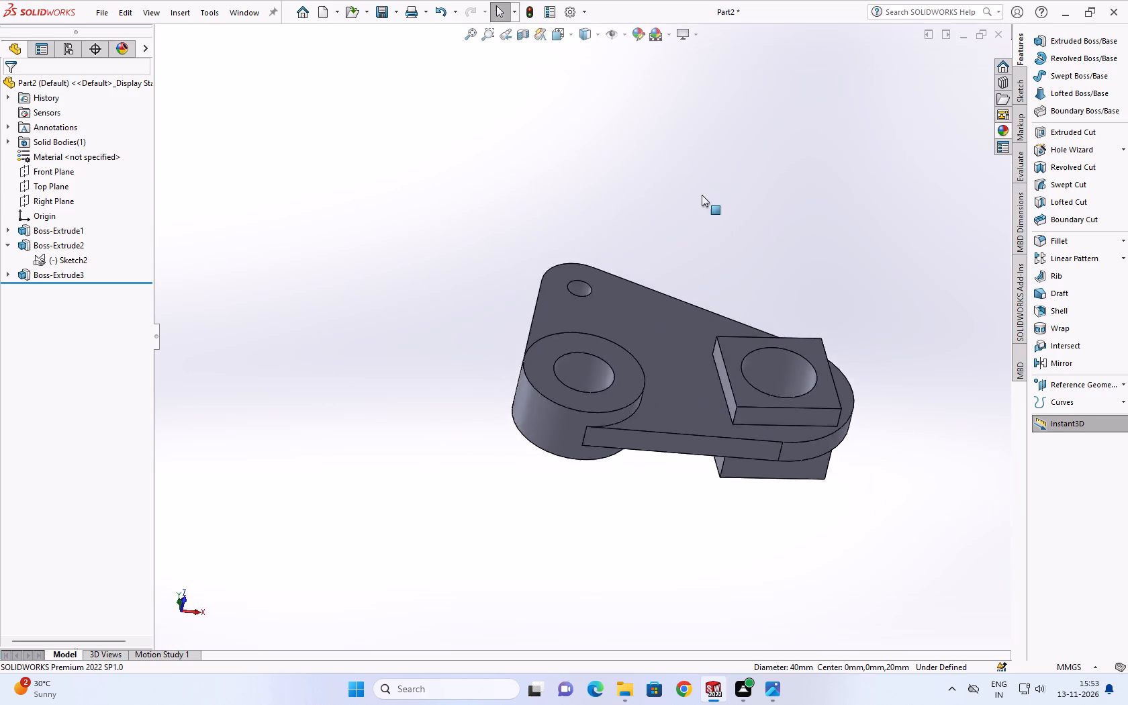
{"action": "scroll", "coordinate": [702, 195], "scroll_direction": "up", "scroll_amount": 2}
{"action": "scroll", "coordinate": [546, 339], "scroll_direction": "down", "scroll_amount": 1}
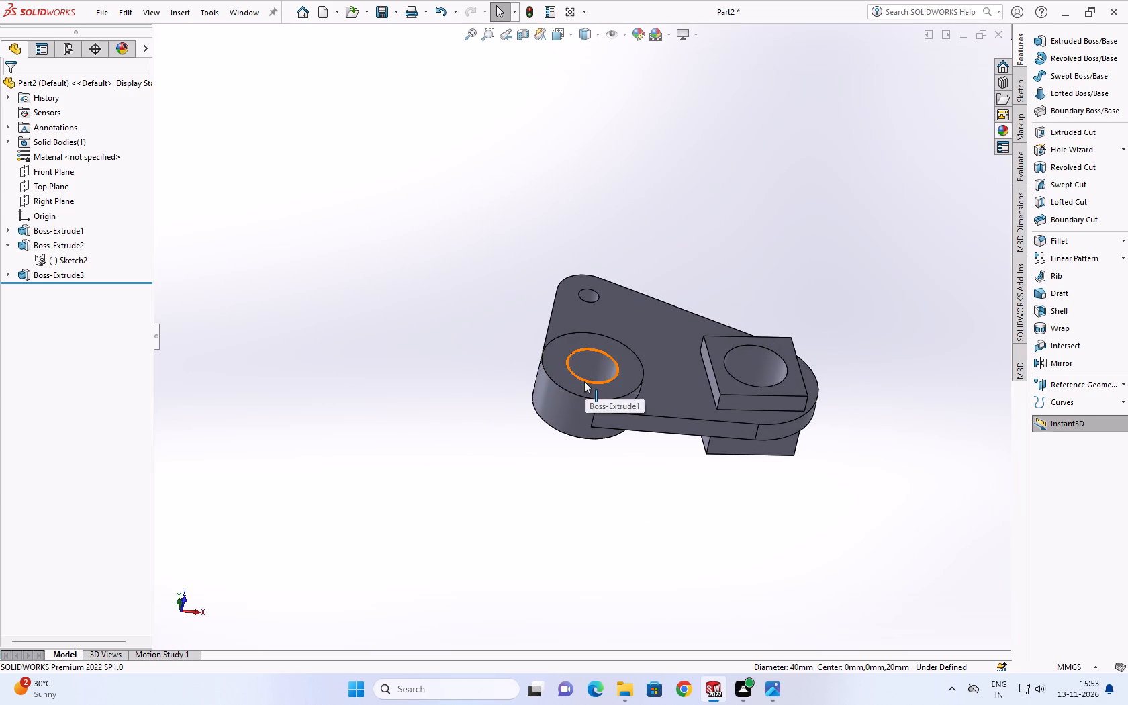
{"action": "scroll", "coordinate": [559, 389], "scroll_direction": "down", "scroll_amount": 1}
{"action": "scroll", "coordinate": [646, 333], "scroll_direction": "down", "scroll_amount": 2}
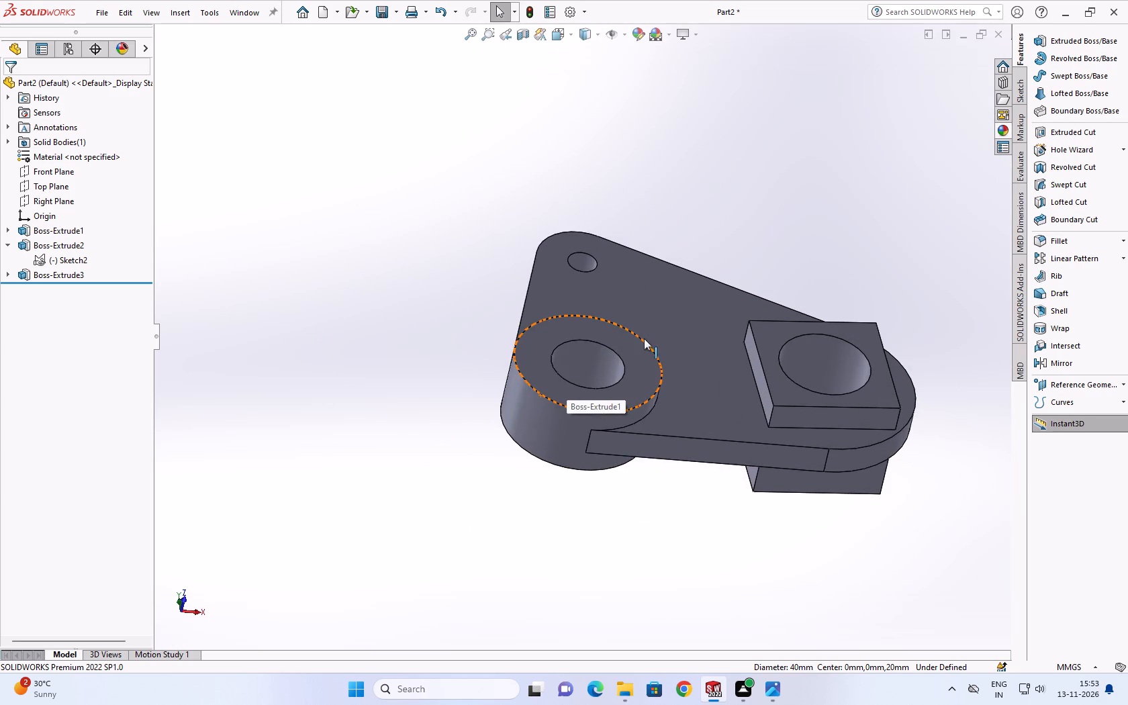
{"action": "scroll", "coordinate": [650, 344], "scroll_direction": "up", "scroll_amount": 2}
{"action": "scroll", "coordinate": [636, 286], "scroll_direction": "down", "scroll_amount": 3}
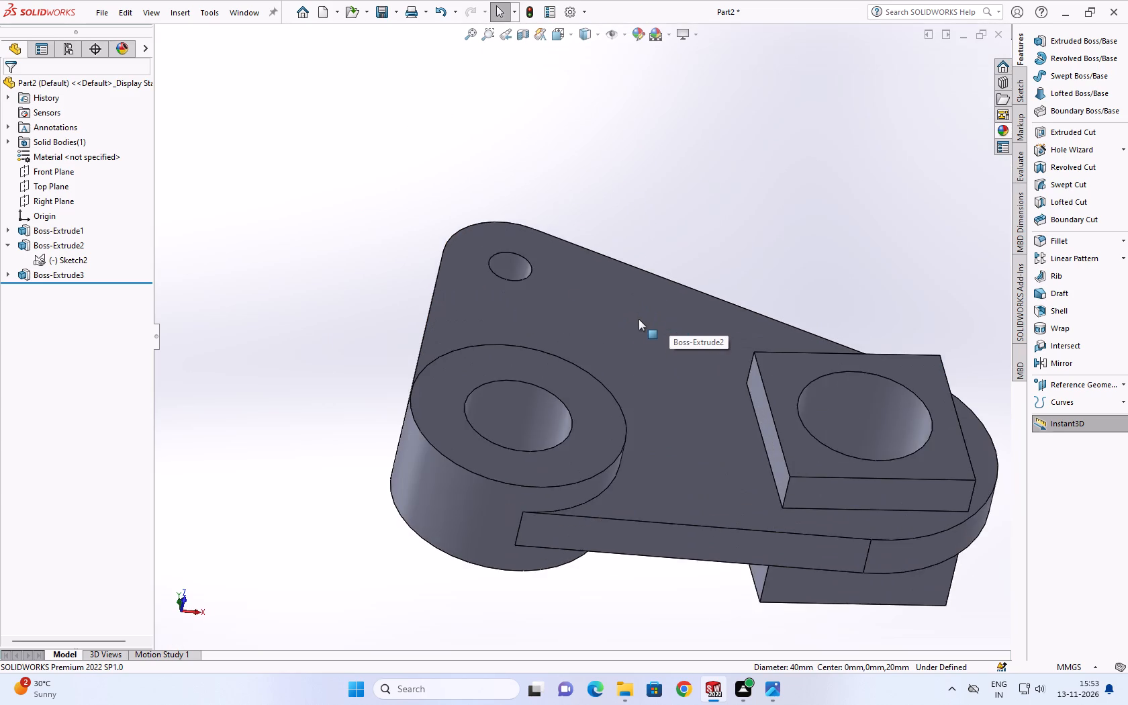
{"action": "scroll", "coordinate": [639, 319], "scroll_direction": "up", "scroll_amount": 3}
Apply cyan (RGB 0, 255, 255) to the plate face, its straight edge and rounded end, and the round boss's outer wall and end face.
{"action": "left_click", "coordinate": [628, 328]}
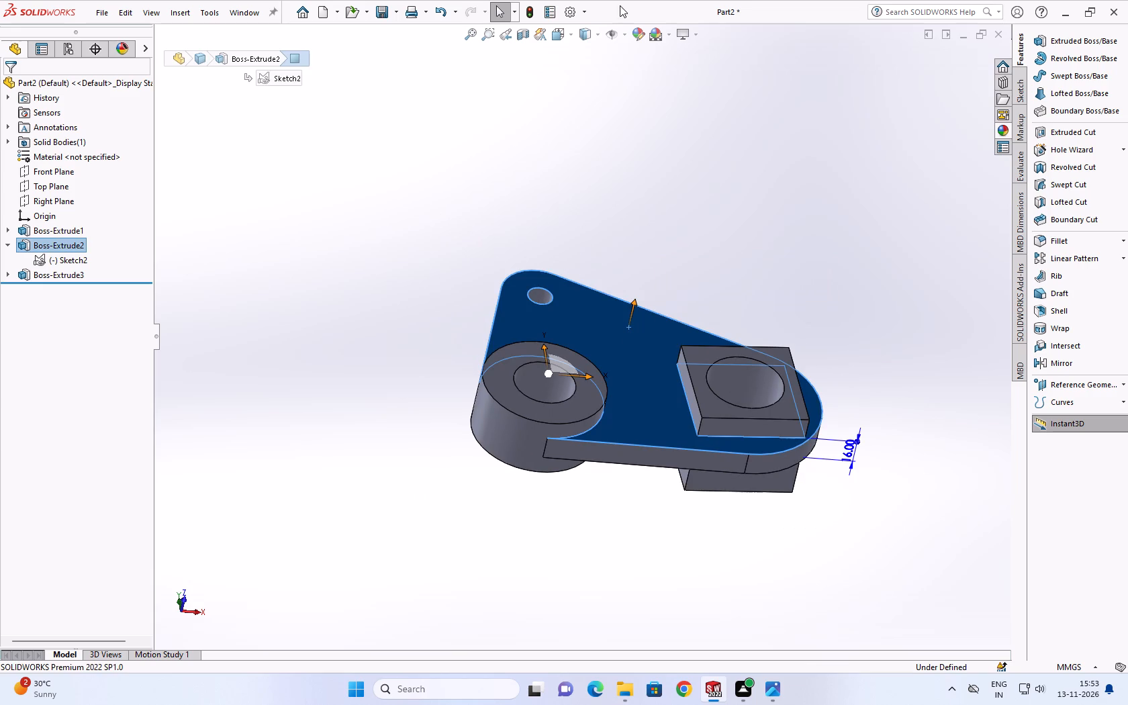
{"action": "left_click", "coordinate": [638, 32]}
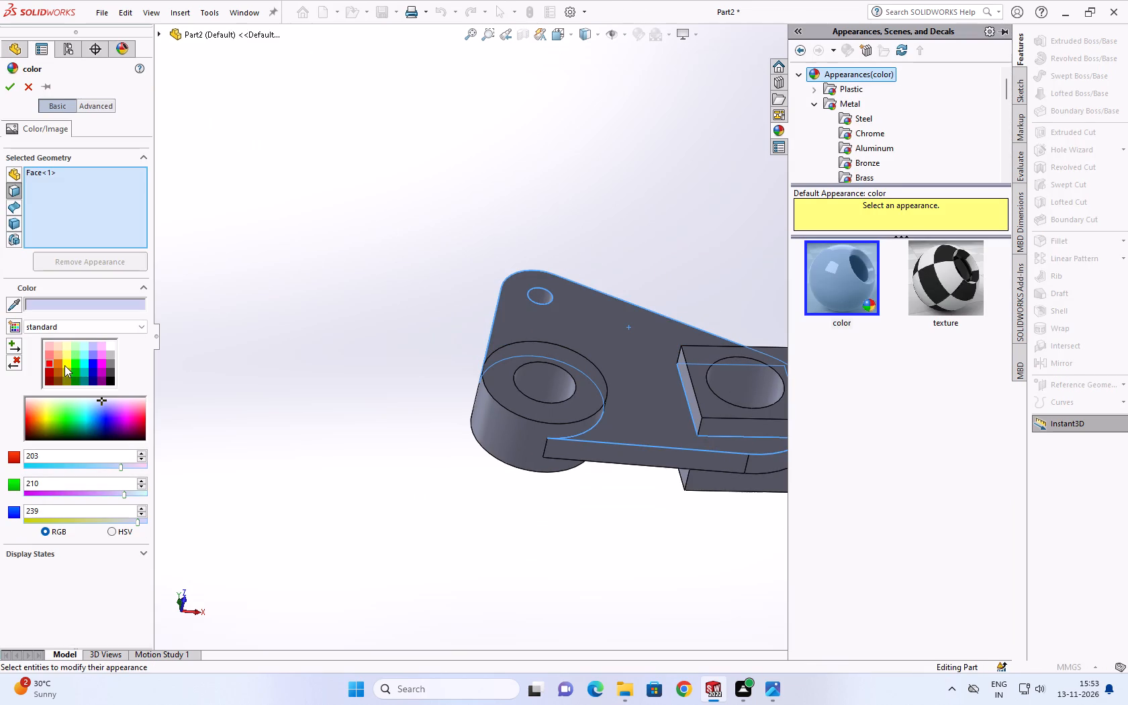
{"action": "left_click", "coordinate": [86, 365]}
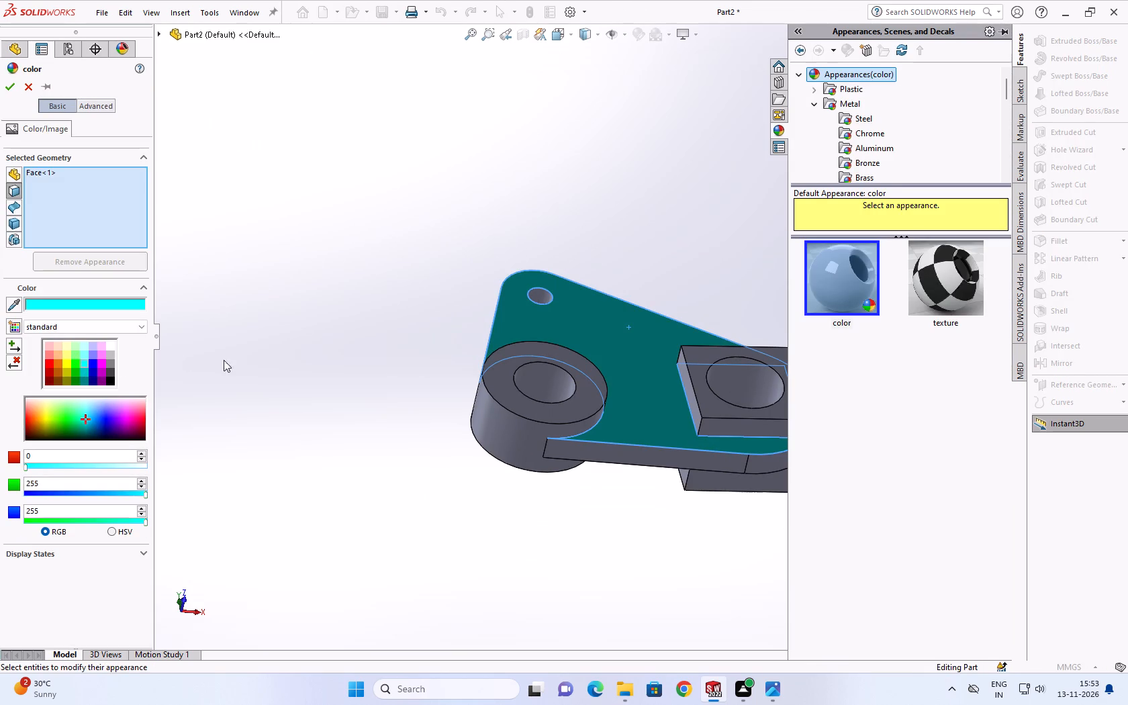
{"action": "left_click", "coordinate": [525, 424]}
{"action": "left_click", "coordinate": [572, 446]}
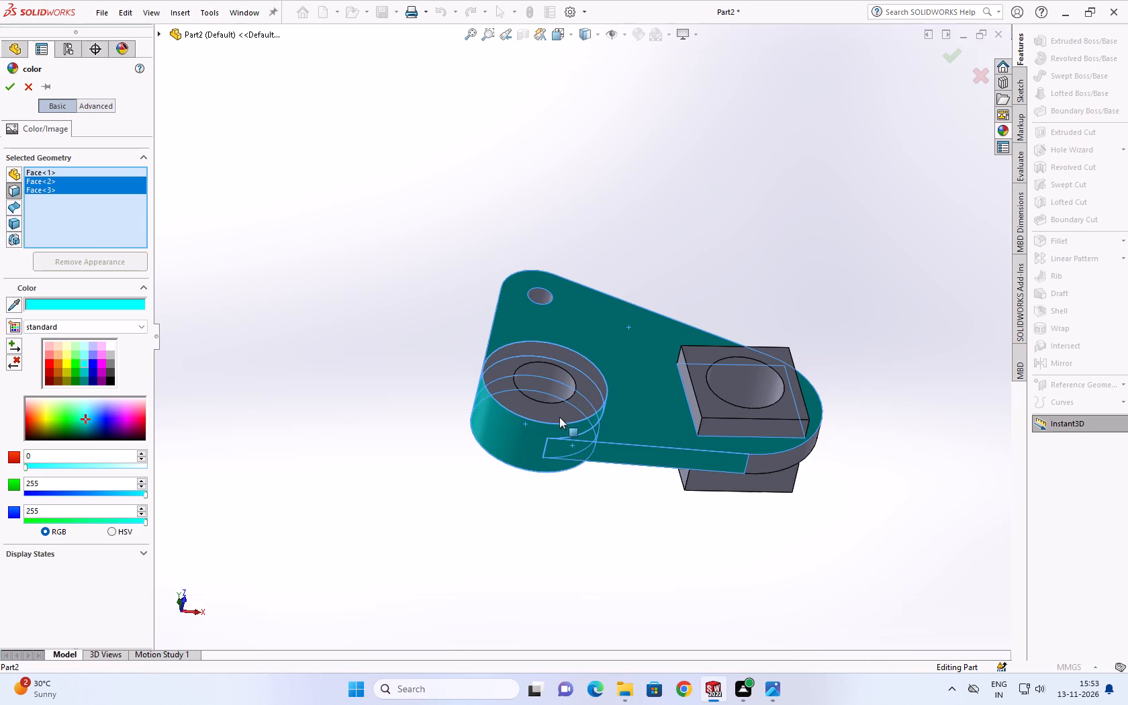
{"action": "left_click", "coordinate": [559, 417]}
{"action": "left_click", "coordinate": [771, 464]}
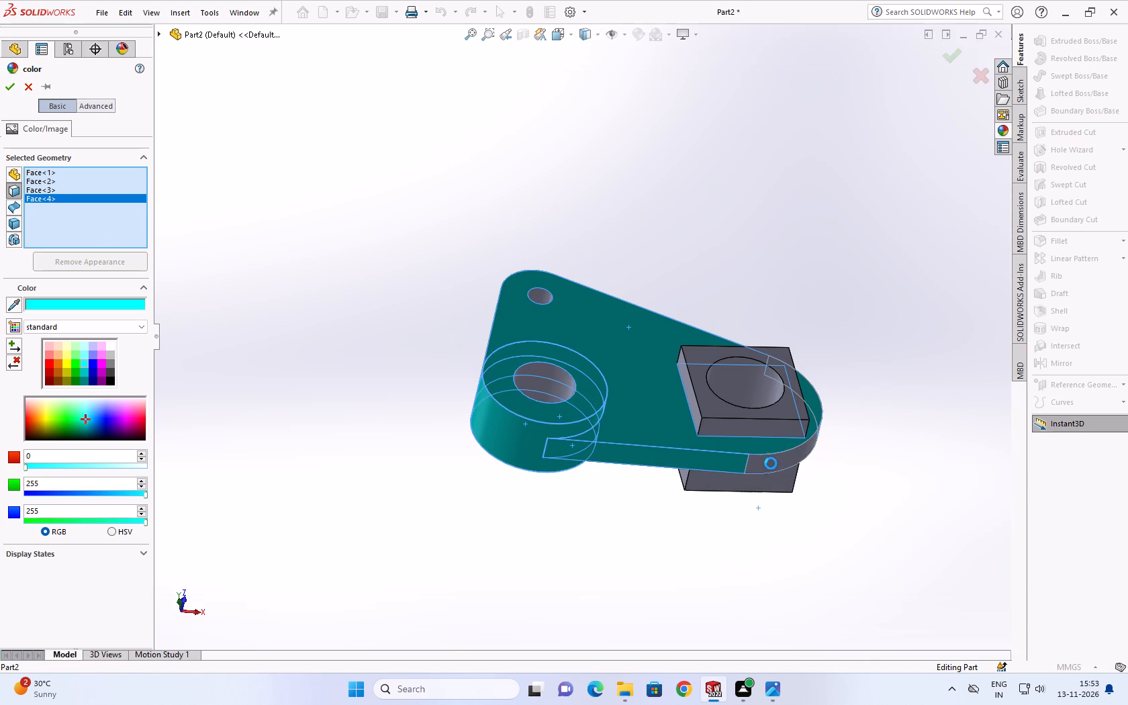
Extend the cyan colour to the tilted square boss's near end face, its side faces on both sides of the plate, and the plate's sloping edge.
{"action": "left_click", "coordinate": [763, 485]}
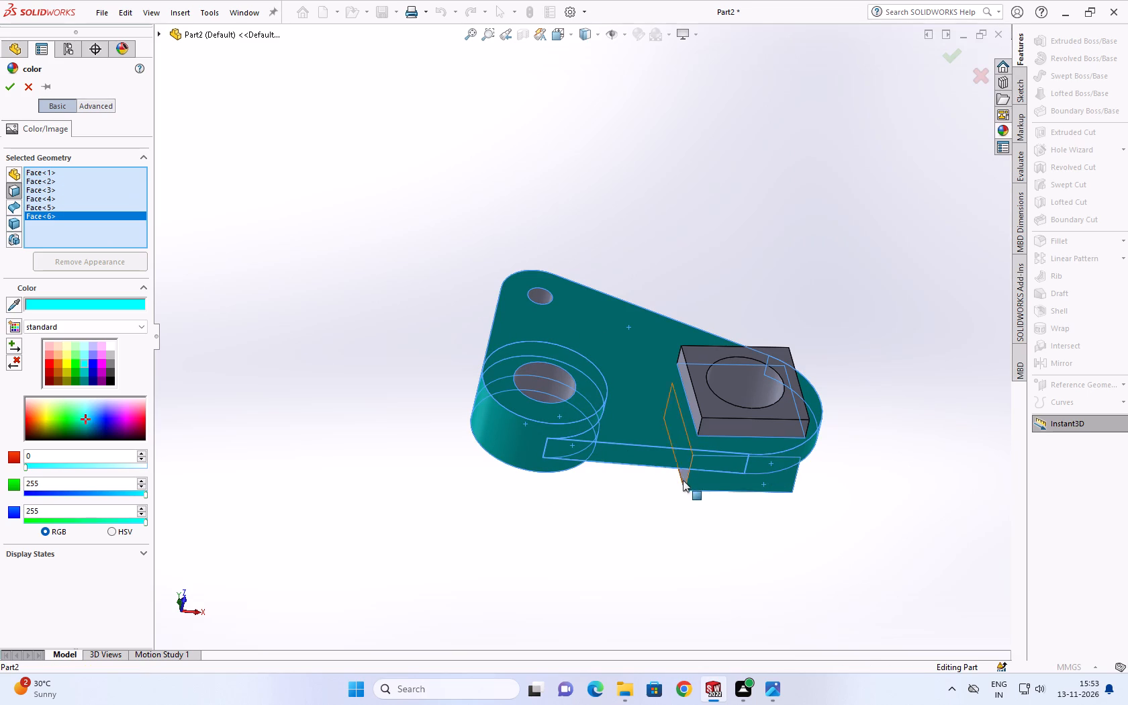
{"action": "left_click", "coordinate": [686, 475]}
{"action": "left_click", "coordinate": [718, 407]}
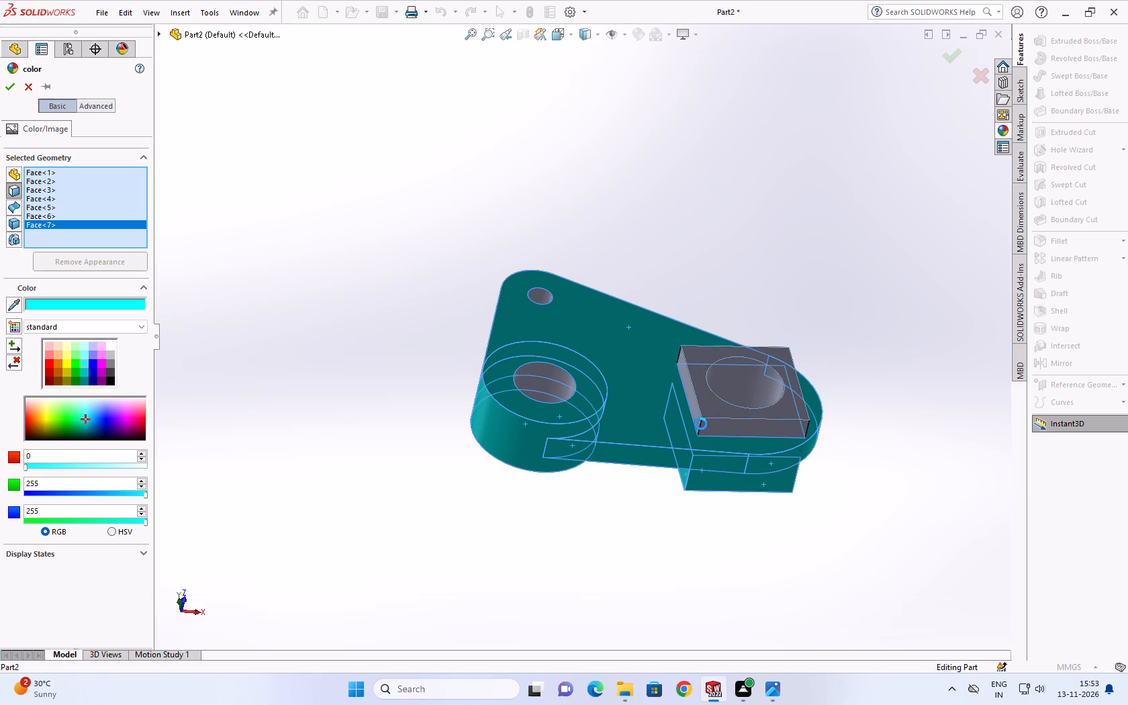
{"action": "left_click", "coordinate": [694, 422]}
{"action": "left_click", "coordinate": [712, 432]}
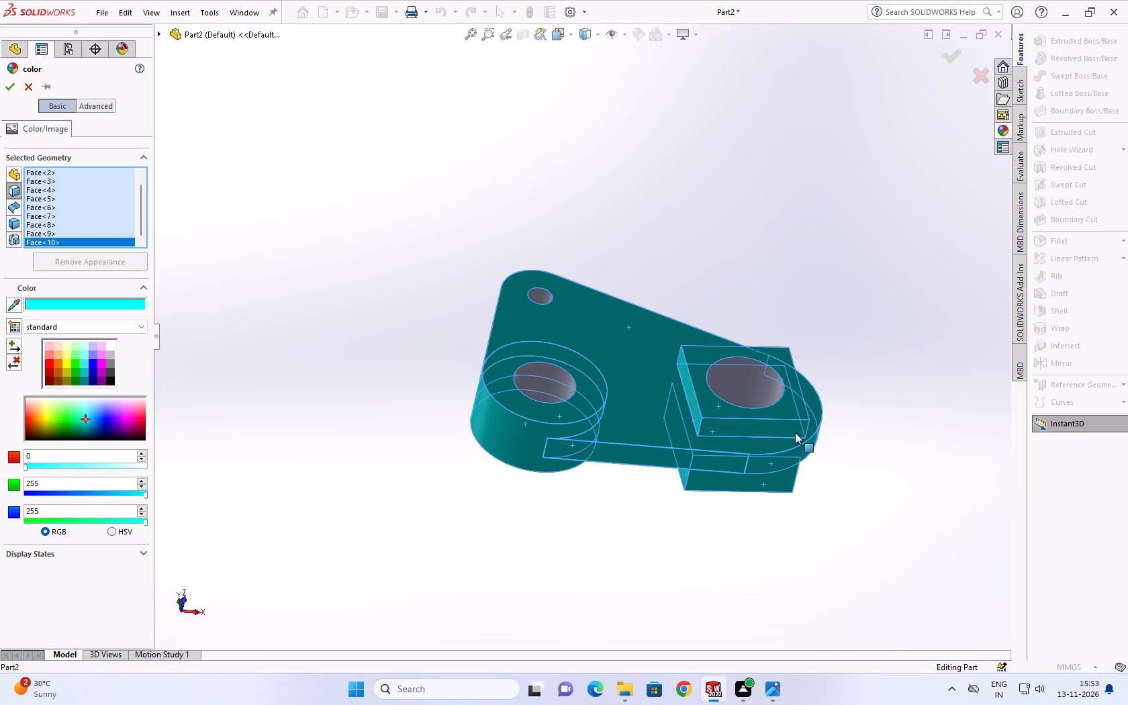
{"action": "middle_click_drag", "start_coordinate": [795, 432], "coordinate": [653, 526]}
{"action": "left_click", "coordinate": [630, 481]}
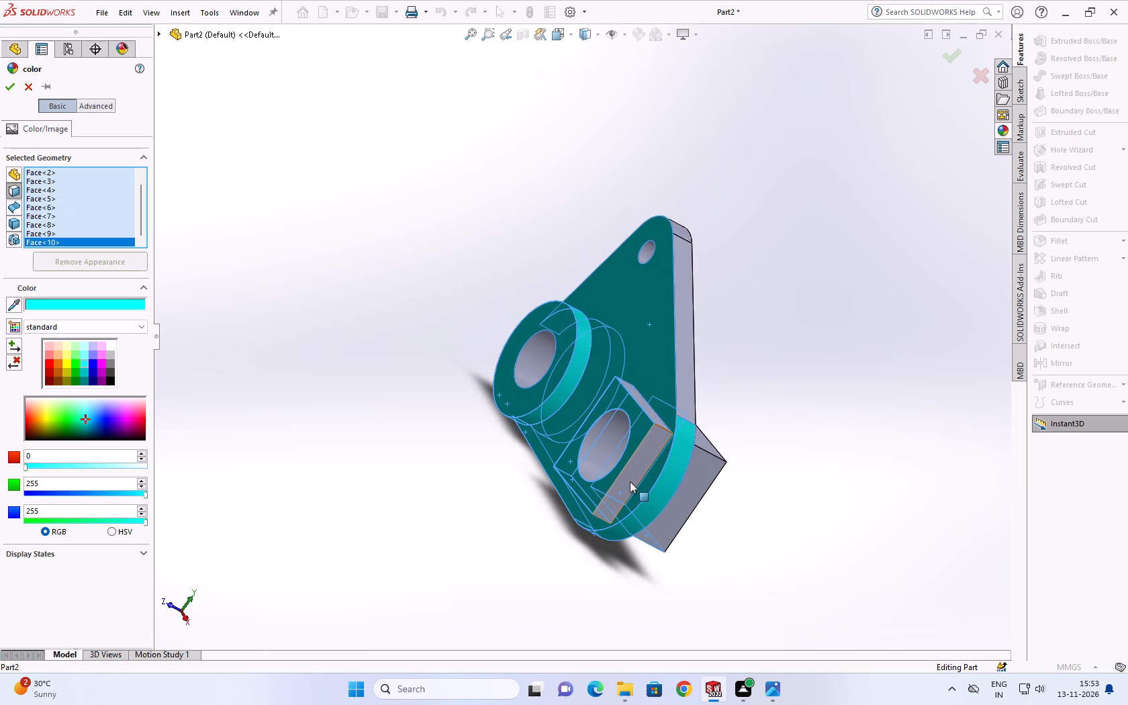
{"action": "left_click", "coordinate": [655, 418]}
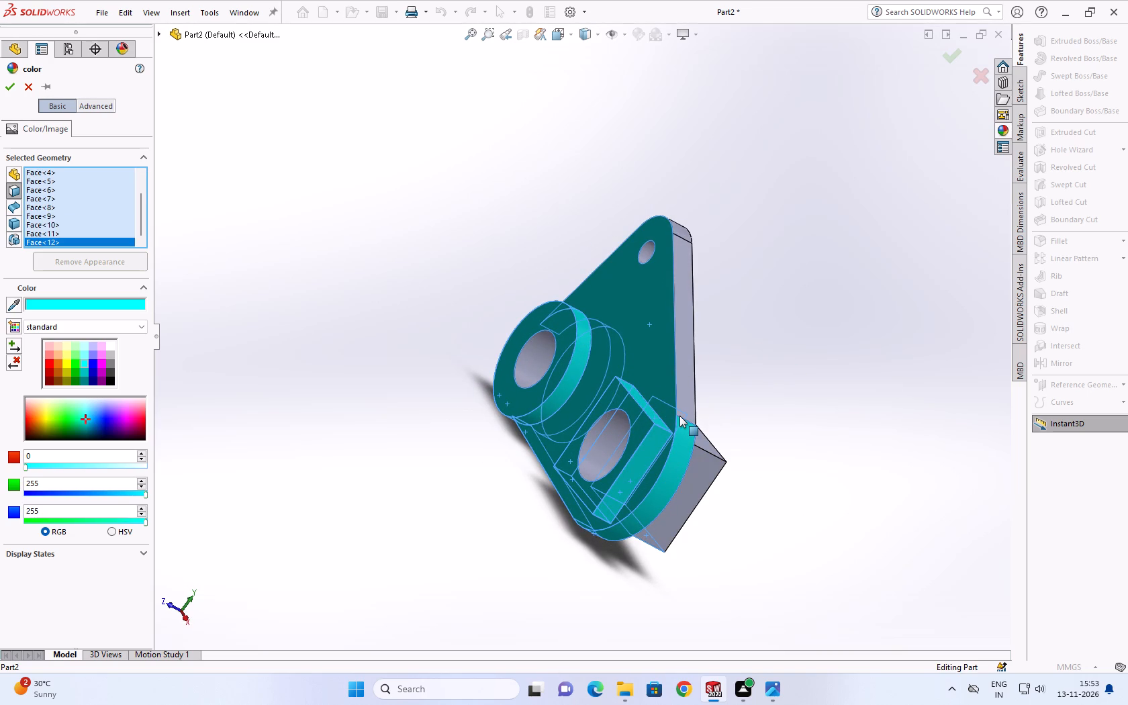
{"action": "left_click", "coordinate": [684, 409]}
{"action": "left_click", "coordinate": [691, 479]}
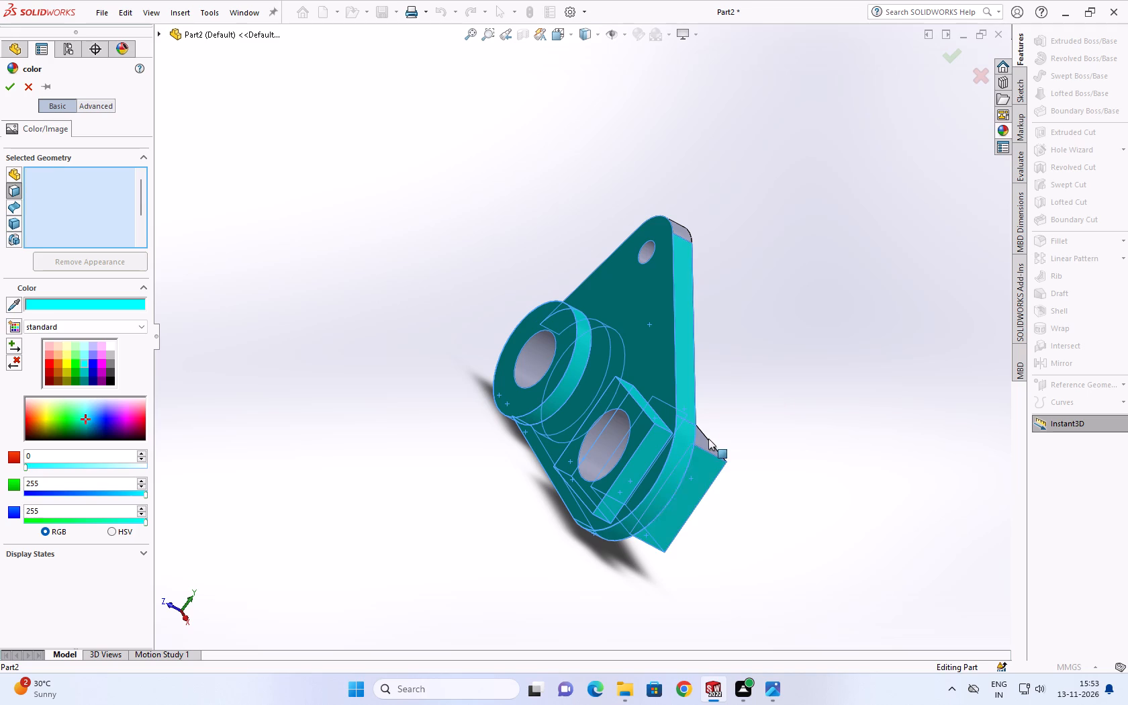
{"action": "left_click", "coordinate": [710, 444]}
Extend the cyan colour to the lug's rounded end, the edge running to the round boss, the plate's other face and both bosses' remaining end faces.
{"action": "middle_click_drag", "start_coordinate": [719, 437], "coordinate": [694, 470]}
{"action": "scroll", "coordinate": [714, 450], "scroll_direction": "down", "scroll_amount": 1}
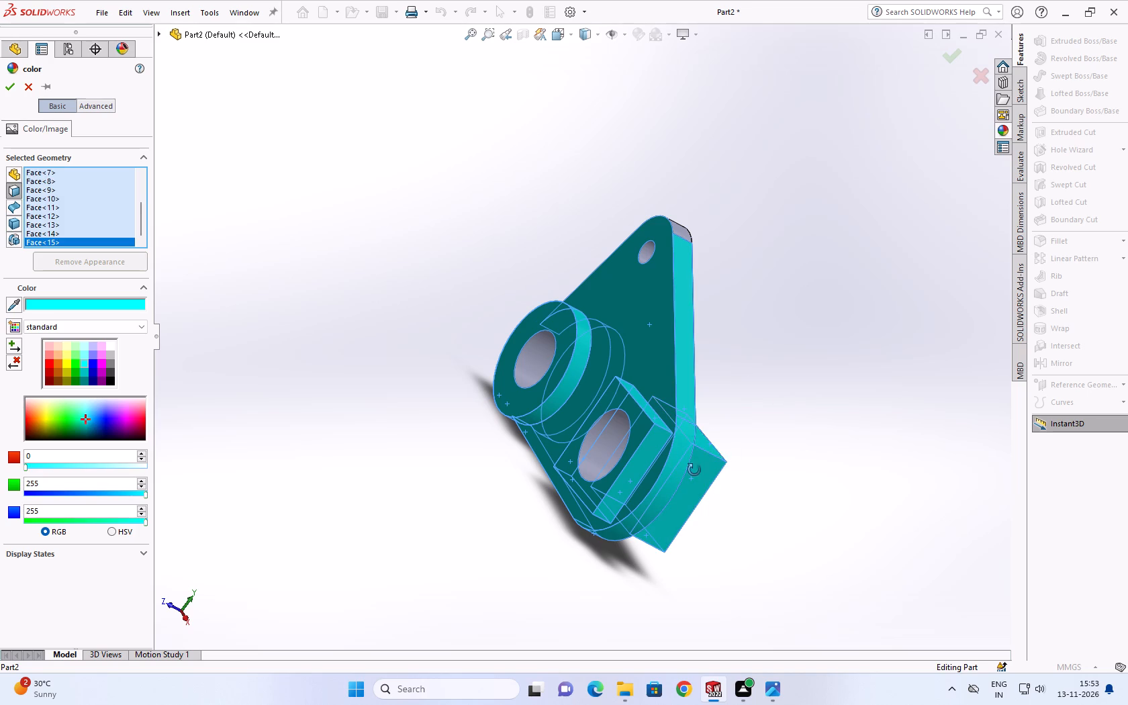
{"action": "middle_click_drag", "start_coordinate": [694, 470], "coordinate": [602, 664]}
{"action": "left_click", "coordinate": [589, 320]}
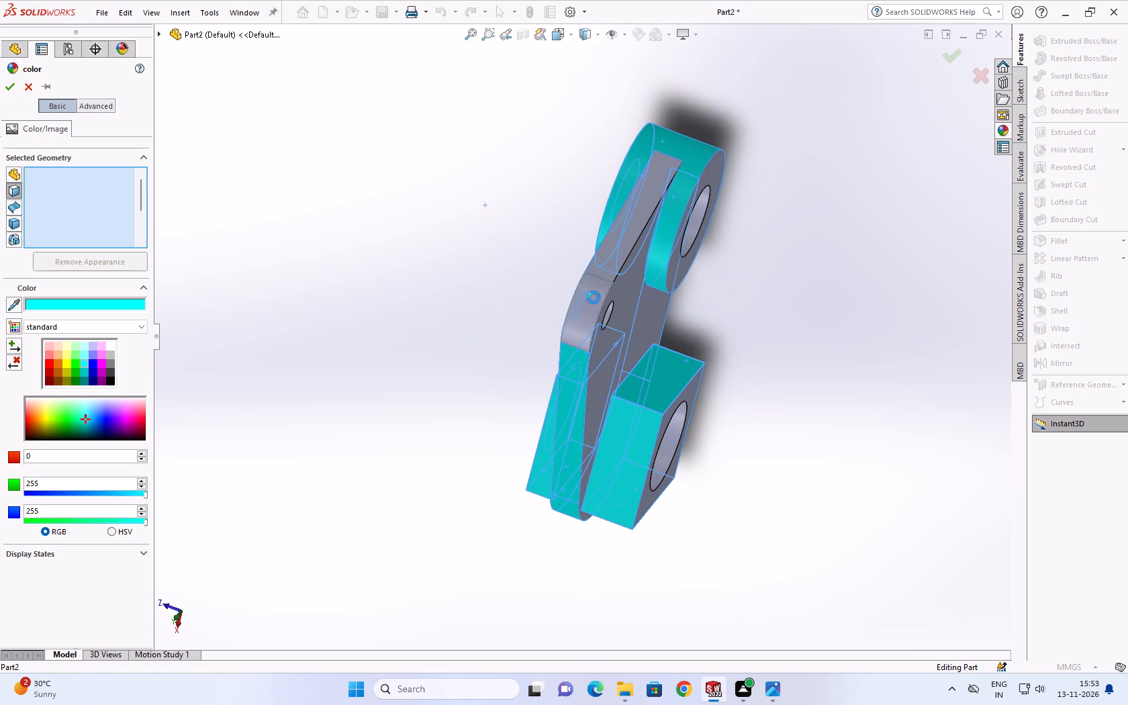
{"action": "left_click", "coordinate": [608, 267]}
{"action": "left_click", "coordinate": [635, 289]}
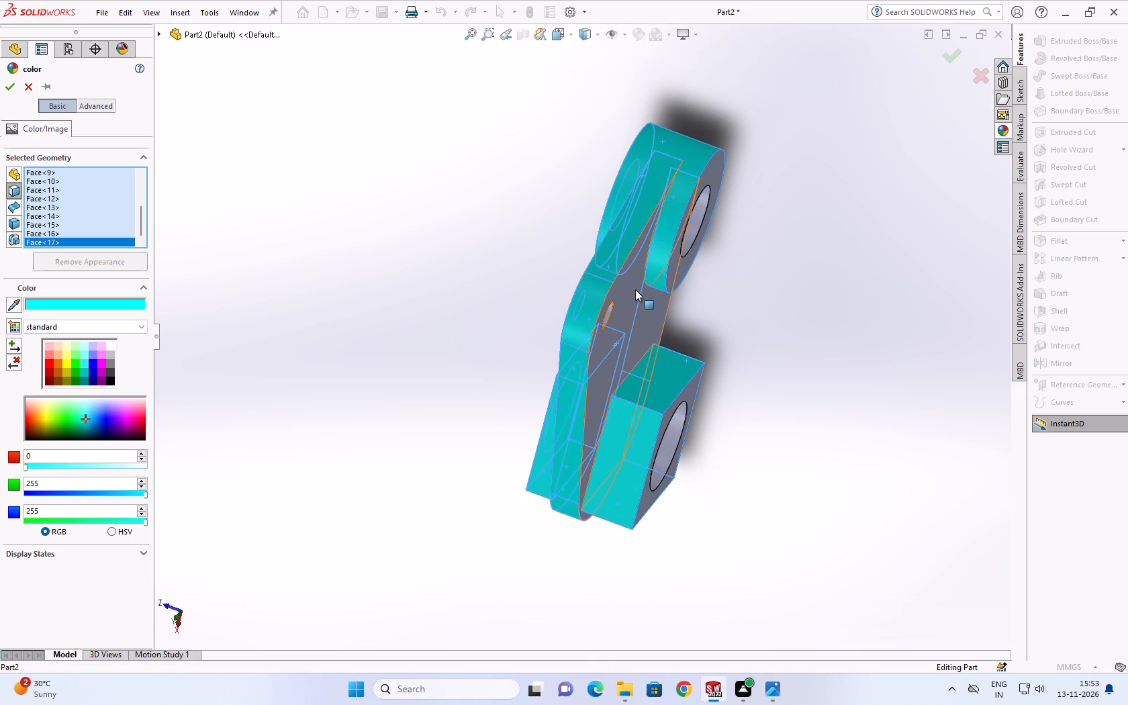
{"action": "middle_click_drag", "start_coordinate": [658, 393], "coordinate": [585, 324]}
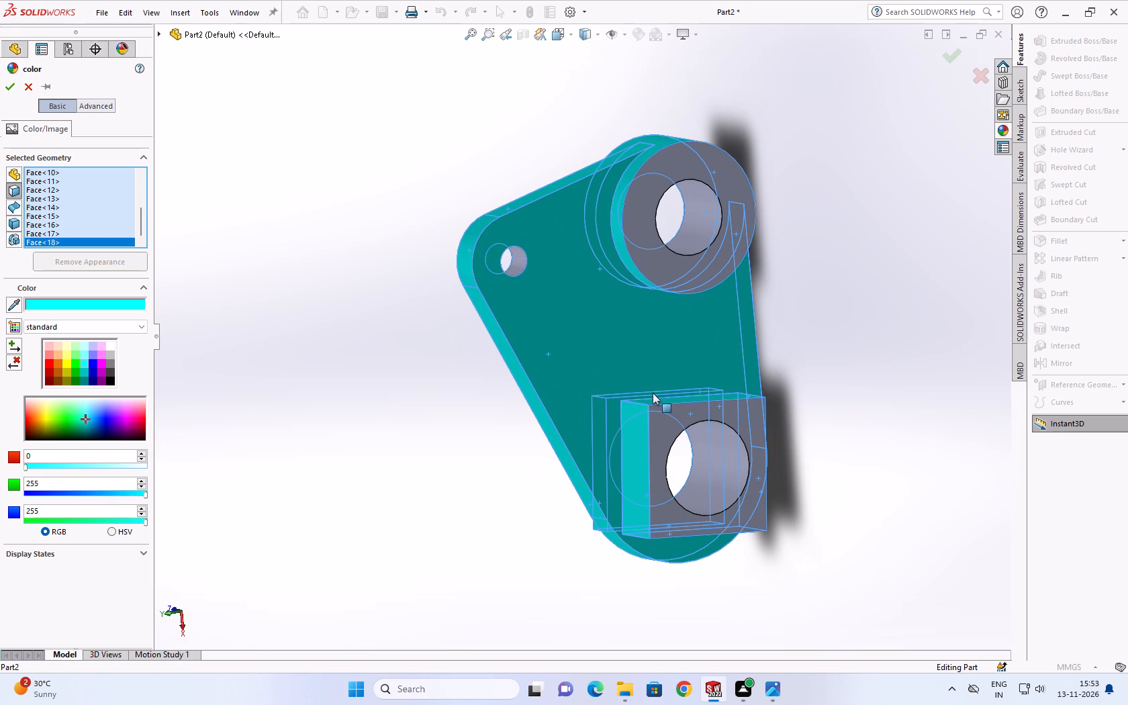
{"action": "left_click", "coordinate": [659, 417]}
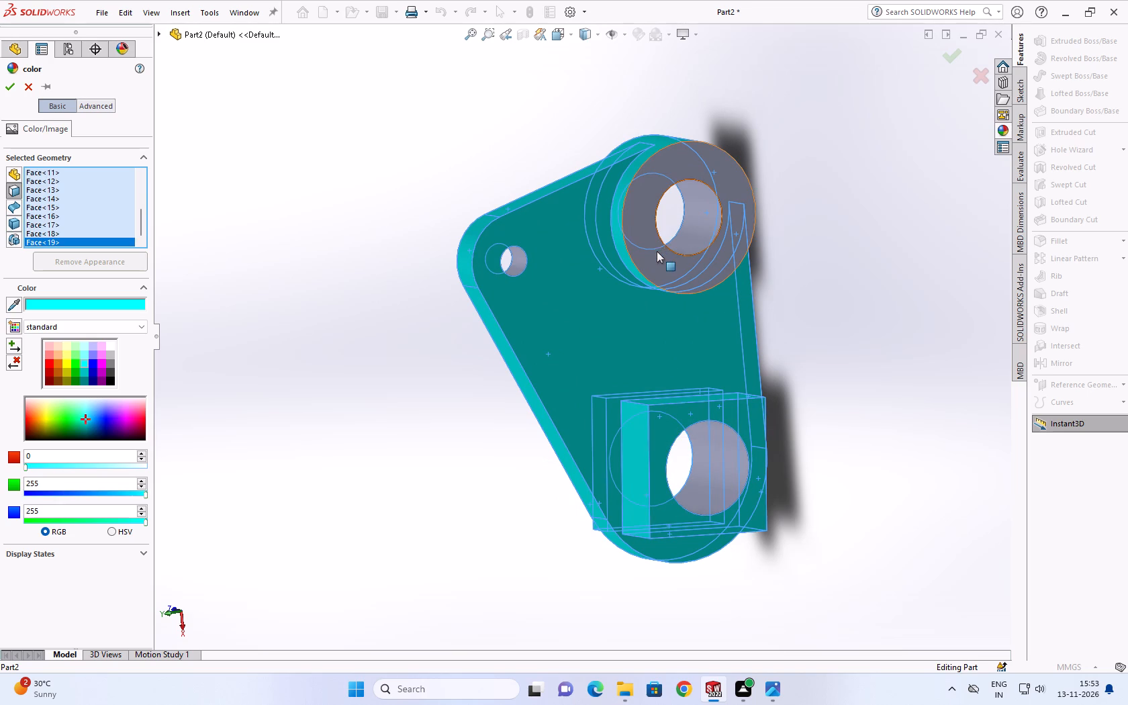
{"action": "left_click", "coordinate": [657, 251]}
{"action": "scroll", "coordinate": [710, 336], "scroll_direction": "up", "scroll_amount": 2}
{"action": "middle_click_drag", "start_coordinate": [749, 333], "coordinate": [424, 445]}
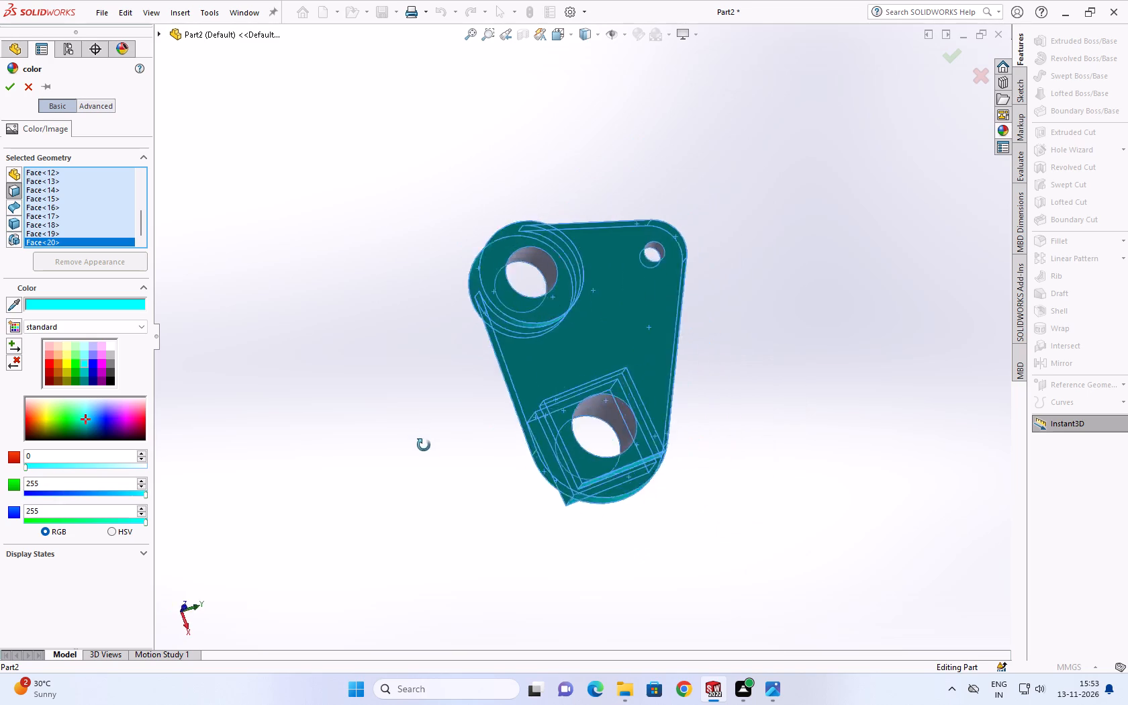
{"action": "middle_click_drag", "start_coordinate": [424, 445], "coordinate": [797, 266]}
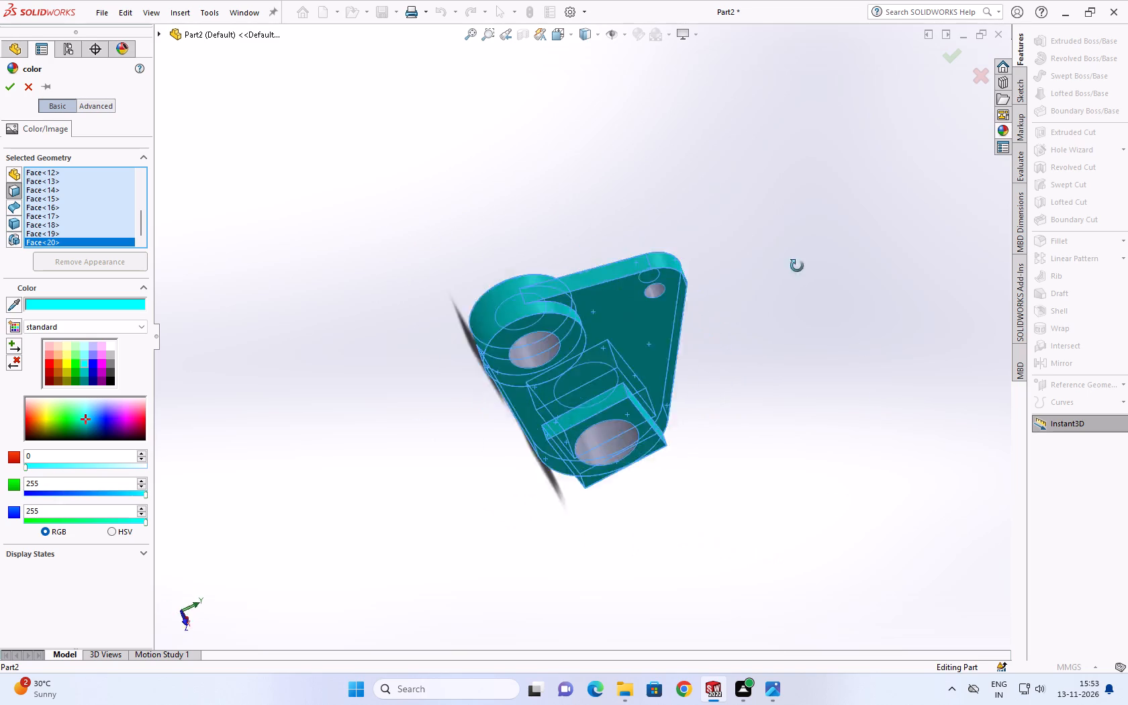
{"action": "middle_click_drag", "start_coordinate": [797, 266], "coordinate": [642, 189]}
{"action": "middle_click_drag", "start_coordinate": [533, 152], "coordinate": [523, 156]}
{"action": "scroll", "coordinate": [578, 224], "scroll_direction": "up", "scroll_amount": 1}
{"action": "scroll", "coordinate": [556, 244], "scroll_direction": "down", "scroll_amount": 3}
{"action": "middle_click_drag", "start_coordinate": [551, 246], "coordinate": [330, 404]}
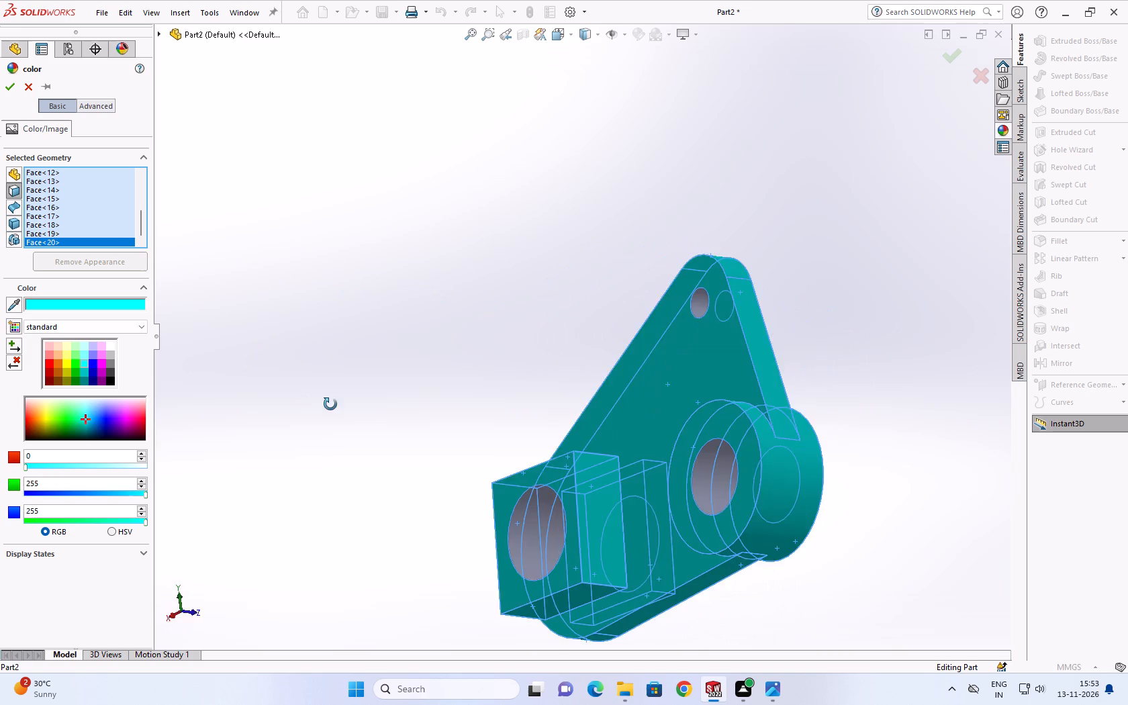
{"action": "middle_click_drag", "start_coordinate": [330, 404], "coordinate": [412, 404]}
{"action": "scroll", "coordinate": [639, 364], "scroll_direction": "up", "scroll_amount": 3}
{"action": "middle_click_drag", "start_coordinate": [677, 381], "coordinate": [639, 191]}
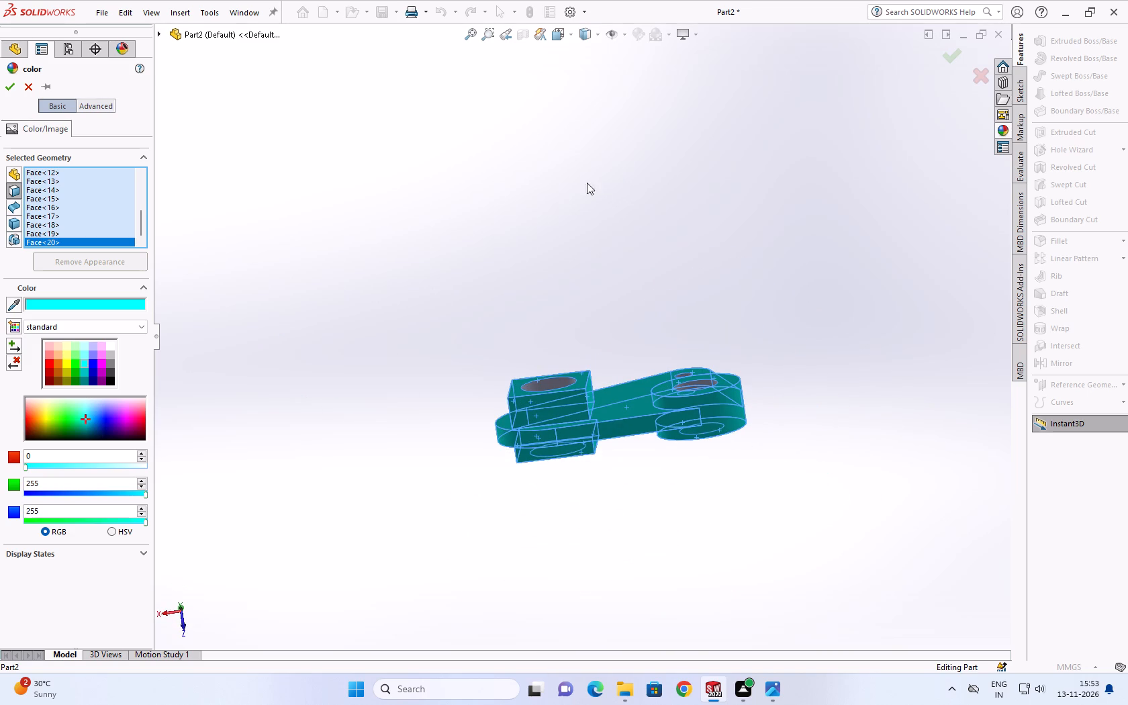
{"action": "left_click", "coordinate": [9, 87]}
Examine the cyan-coloured link plate from several angles, including its edges and both bosses.
{"action": "scroll", "coordinate": [580, 257], "scroll_direction": "up", "scroll_amount": 1}
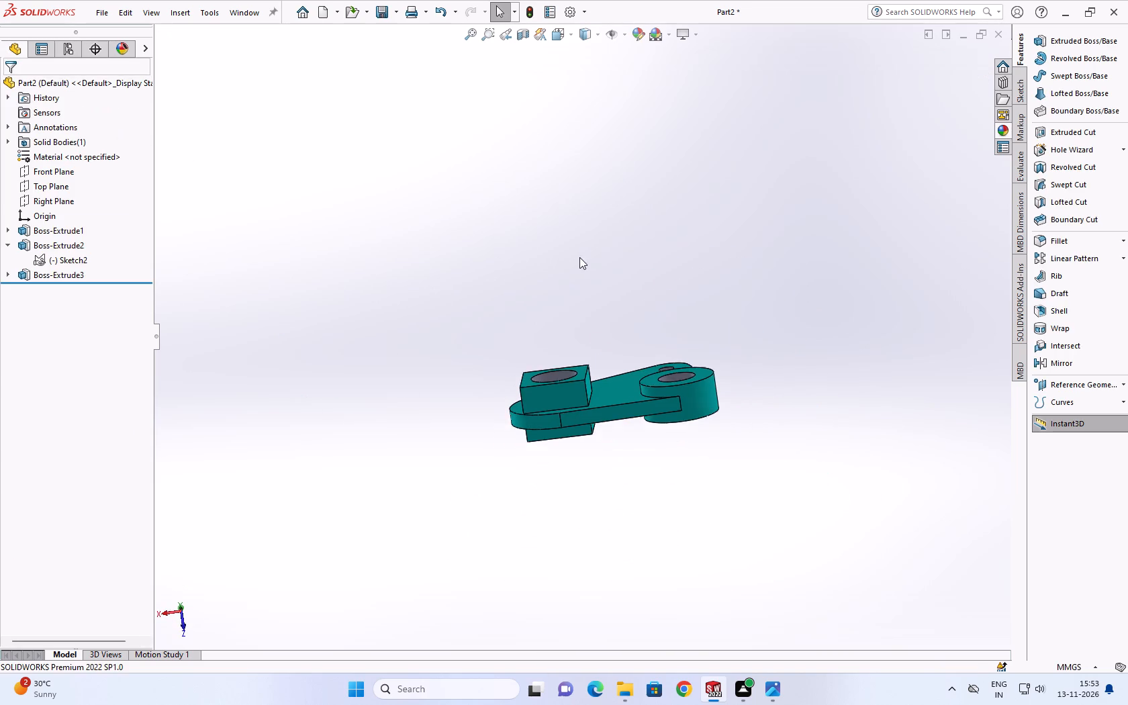
{"action": "scroll", "coordinate": [622, 298], "scroll_direction": "down", "scroll_amount": 5}
{"action": "middle_click_drag", "start_coordinate": [705, 402], "coordinate": [507, 0]}
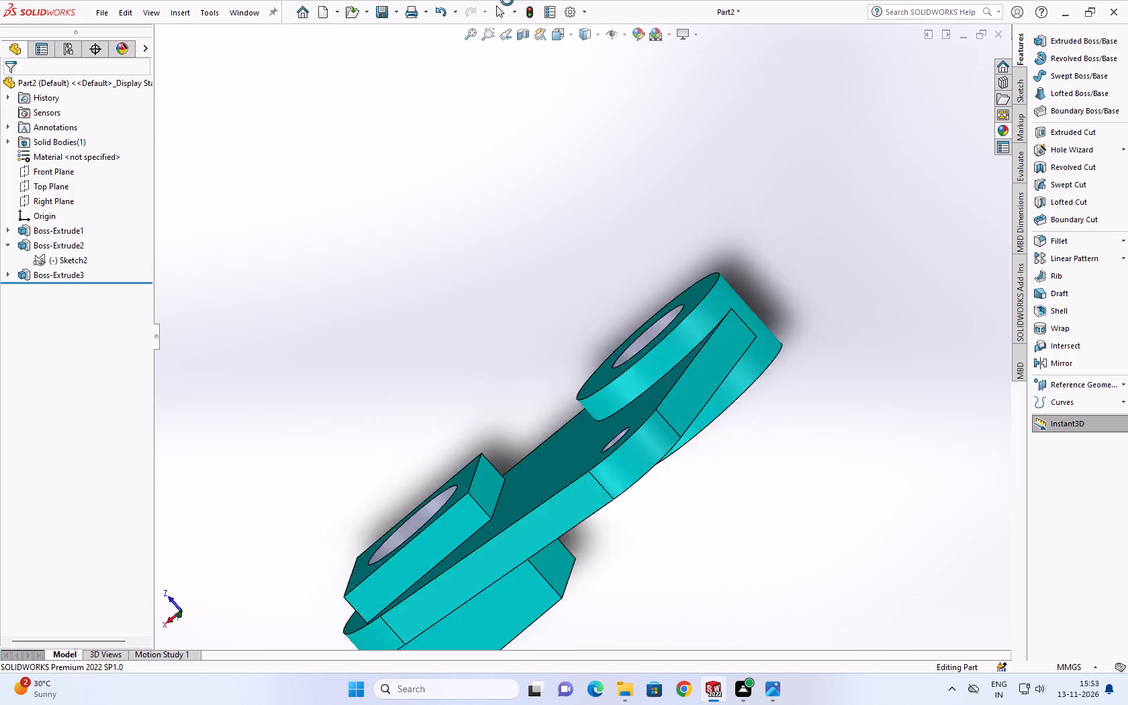
{"action": "middle_click_drag", "start_coordinate": [507, 0], "coordinate": [496, 0]}
{"action": "scroll", "coordinate": [823, 381], "scroll_direction": "up", "scroll_amount": 4}
{"action": "middle_click_drag", "start_coordinate": [679, 348], "coordinate": [741, 444]}
{"action": "scroll", "coordinate": [679, 348], "scroll_direction": "down", "scroll_amount": 1}
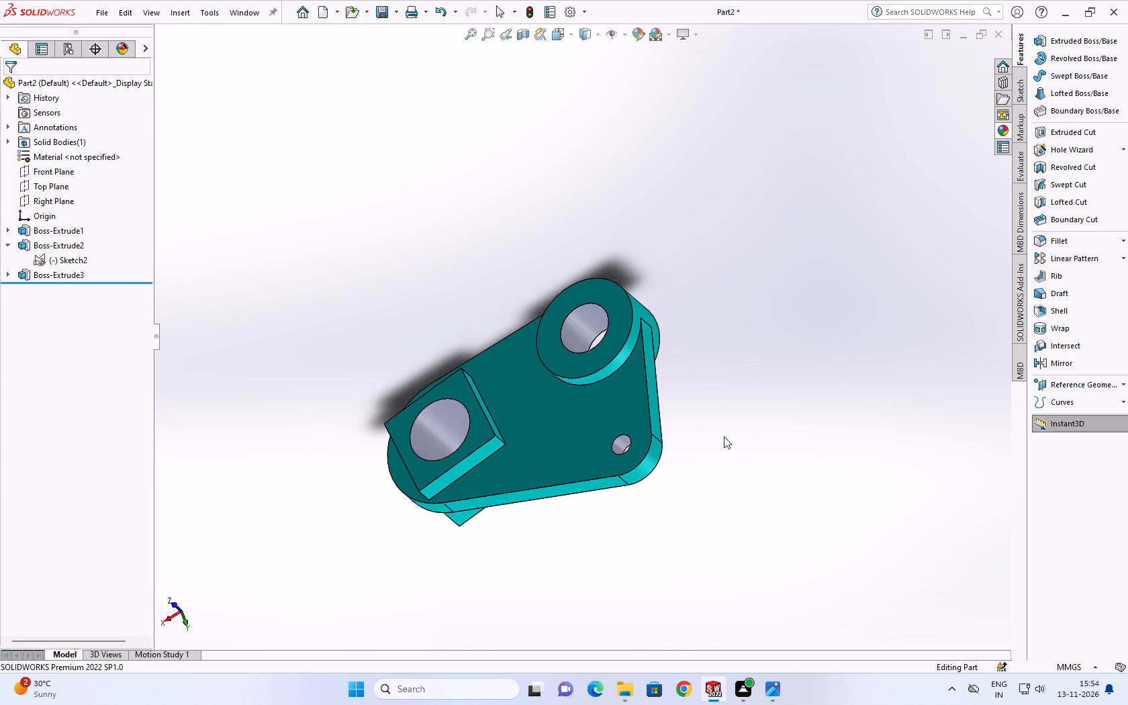
{"action": "scroll", "coordinate": [684, 422], "scroll_direction": "down", "scroll_amount": 1}
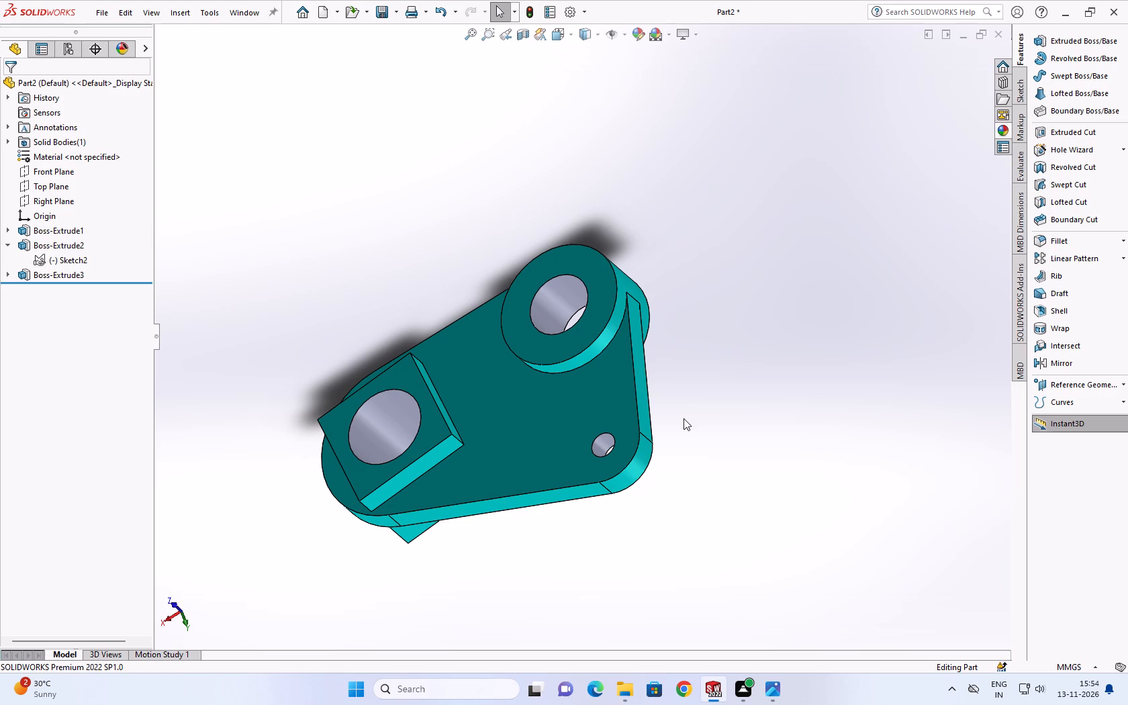
Colour the bores of the square boss and round boss and the small lug hole yellow (RGB 255, 255, 0).
{"action": "scroll", "coordinate": [868, 357], "scroll_direction": "up", "scroll_amount": 3}
{"action": "scroll", "coordinate": [489, 411], "scroll_direction": "down", "scroll_amount": 3}
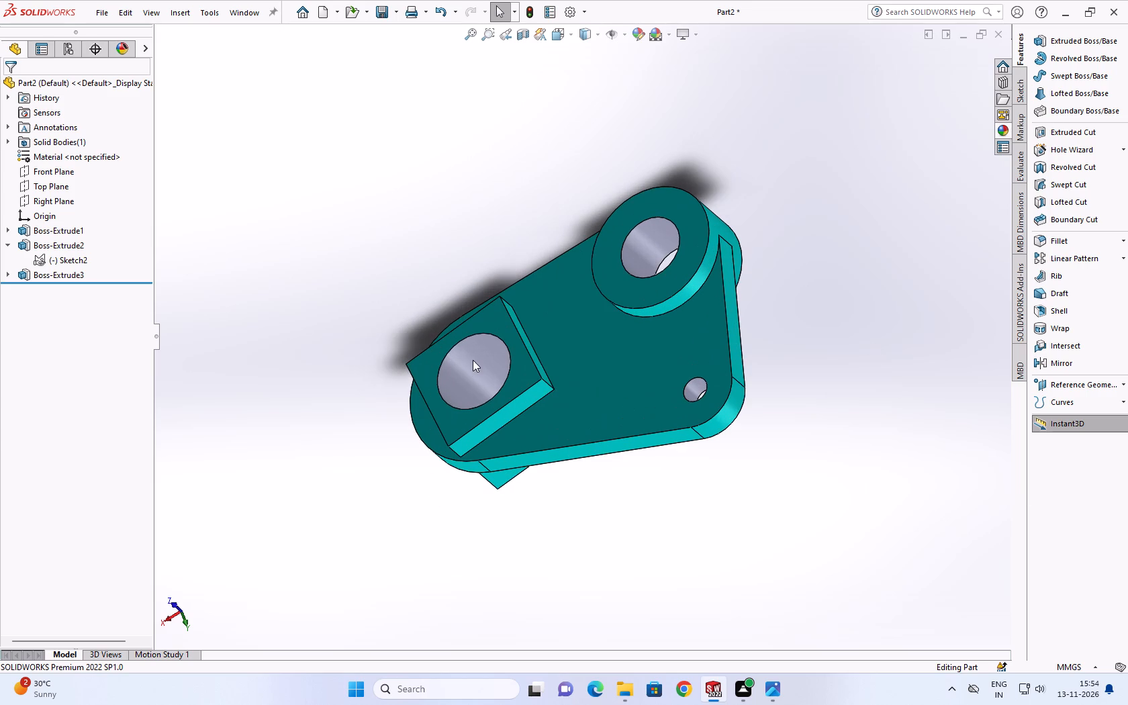
{"action": "left_click", "coordinate": [473, 357]}
{"action": "left_click", "coordinate": [634, 32]}
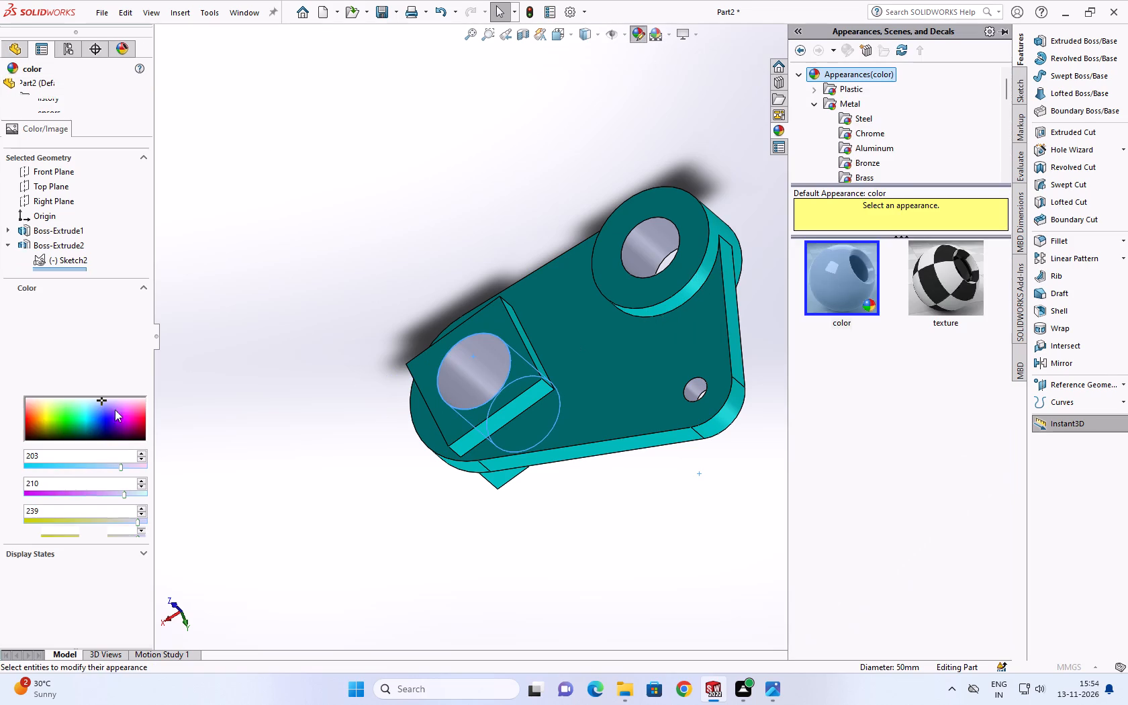
{"action": "left_click", "coordinate": [108, 377]}
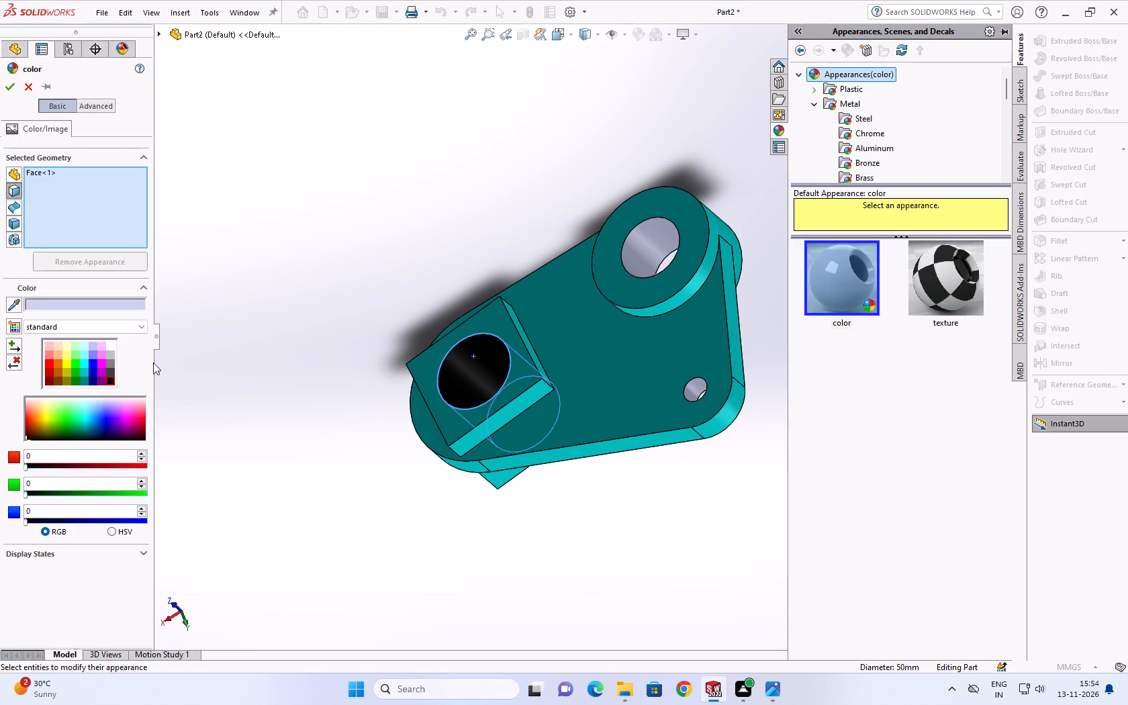
{"action": "left_click", "coordinate": [641, 250]}
{"action": "scroll", "coordinate": [679, 402], "scroll_direction": "down", "scroll_amount": 3}
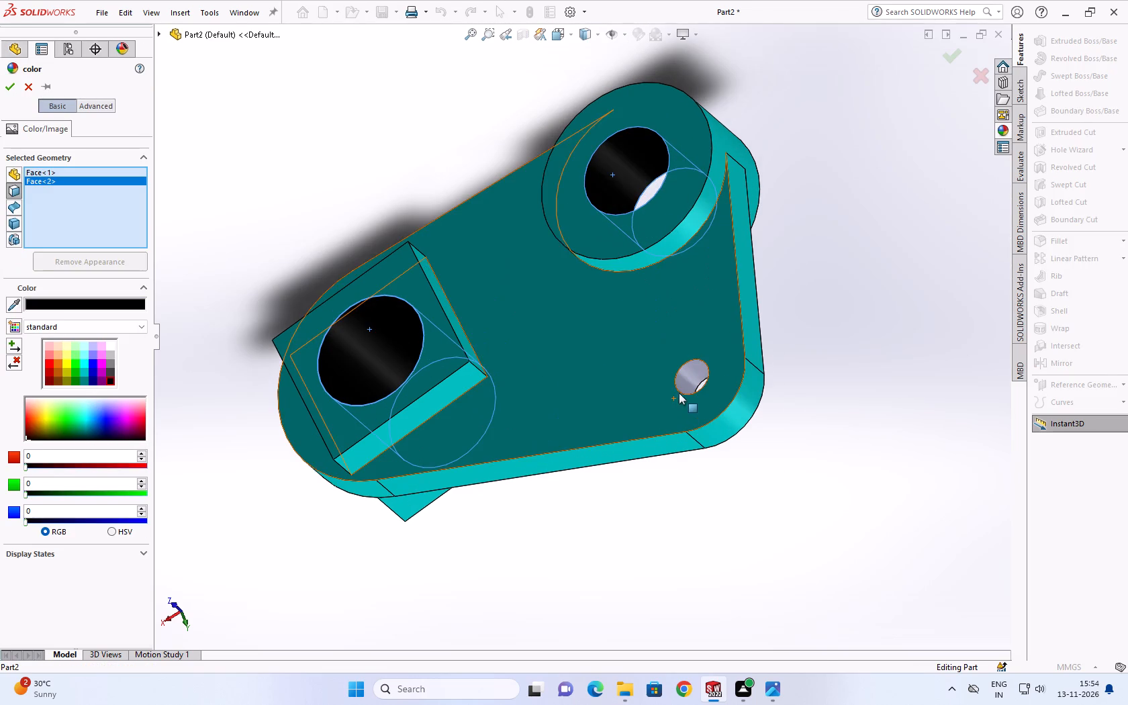
{"action": "left_click", "coordinate": [689, 371]}
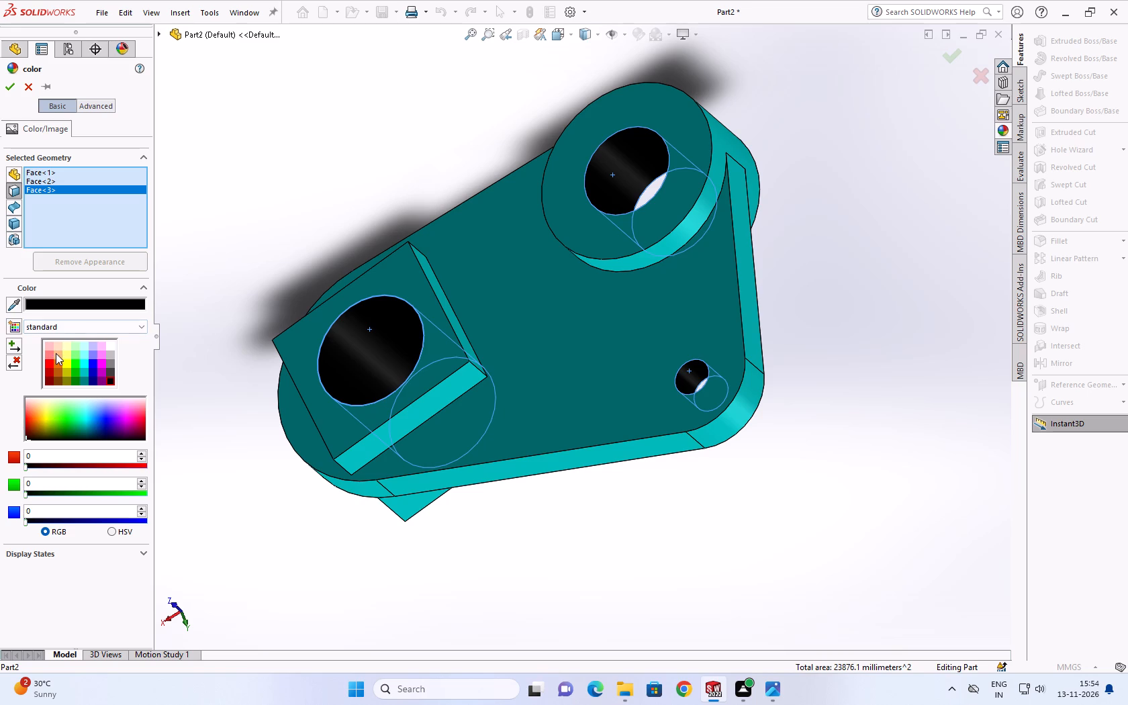
{"action": "left_click", "coordinate": [50, 364]}
{"action": "left_click", "coordinate": [66, 359]}
{"action": "left_click", "coordinate": [66, 368]}
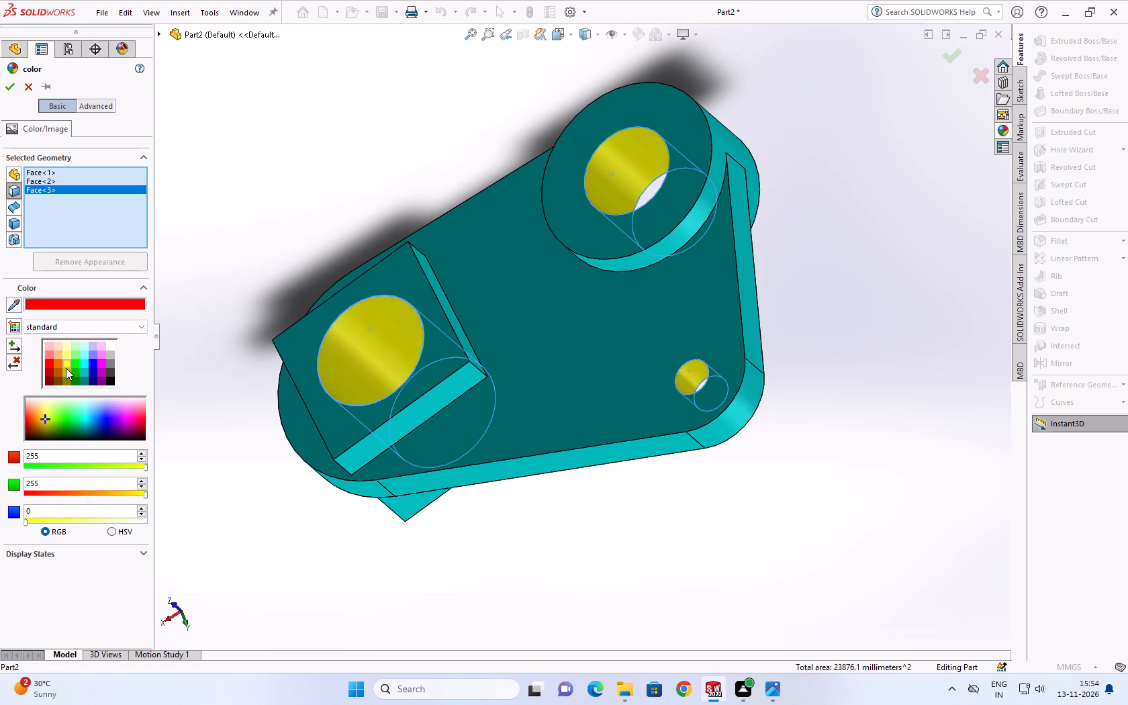
{"action": "left_click", "coordinate": [66, 374]}
{"action": "left_click", "coordinate": [66, 363]}
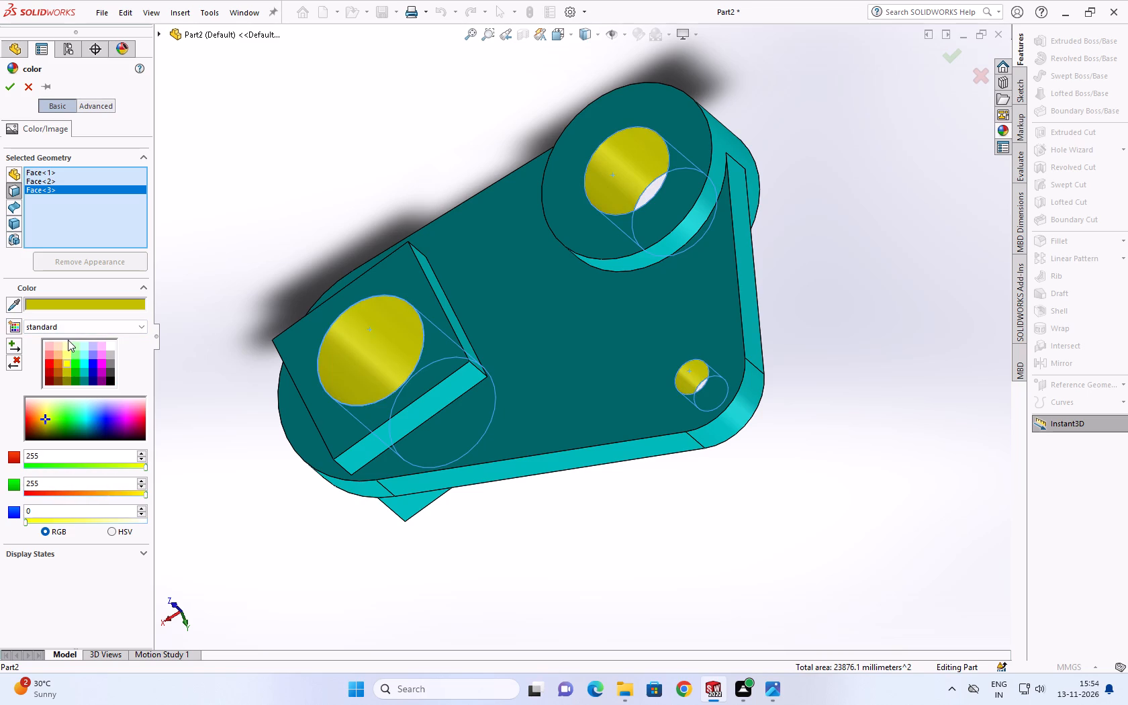
{"action": "left_click", "coordinate": [7, 88]}
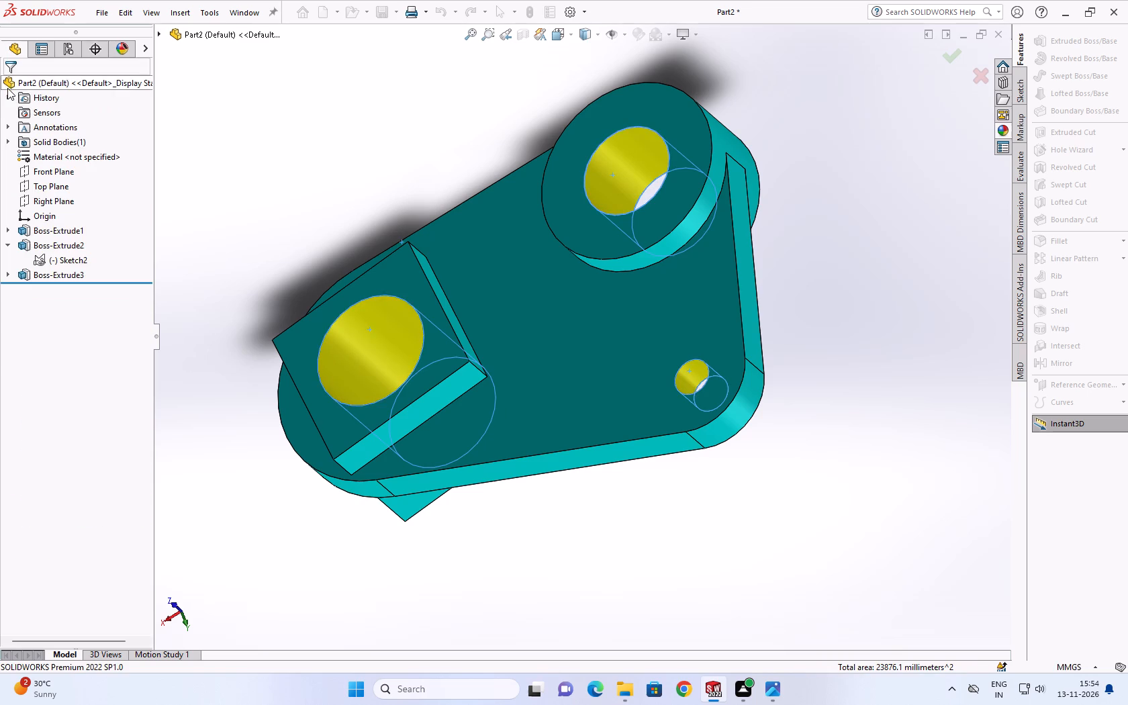
Examine the finished link plate from both faces and from the side, checking the colouring of the body and bores.
{"action": "scroll", "coordinate": [397, 176], "scroll_direction": "up", "scroll_amount": 3}
{"action": "middle_click_drag", "start_coordinate": [467, 170], "coordinate": [771, 420]}
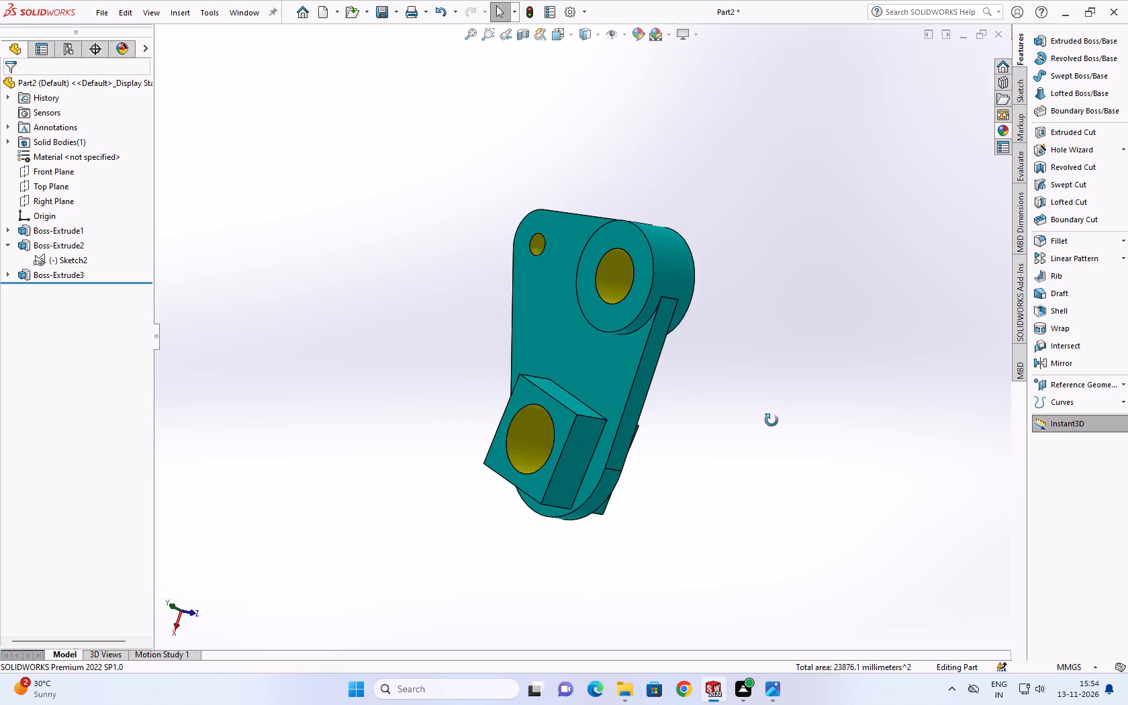
{"action": "middle_click_drag", "start_coordinate": [771, 420], "coordinate": [794, 410]}
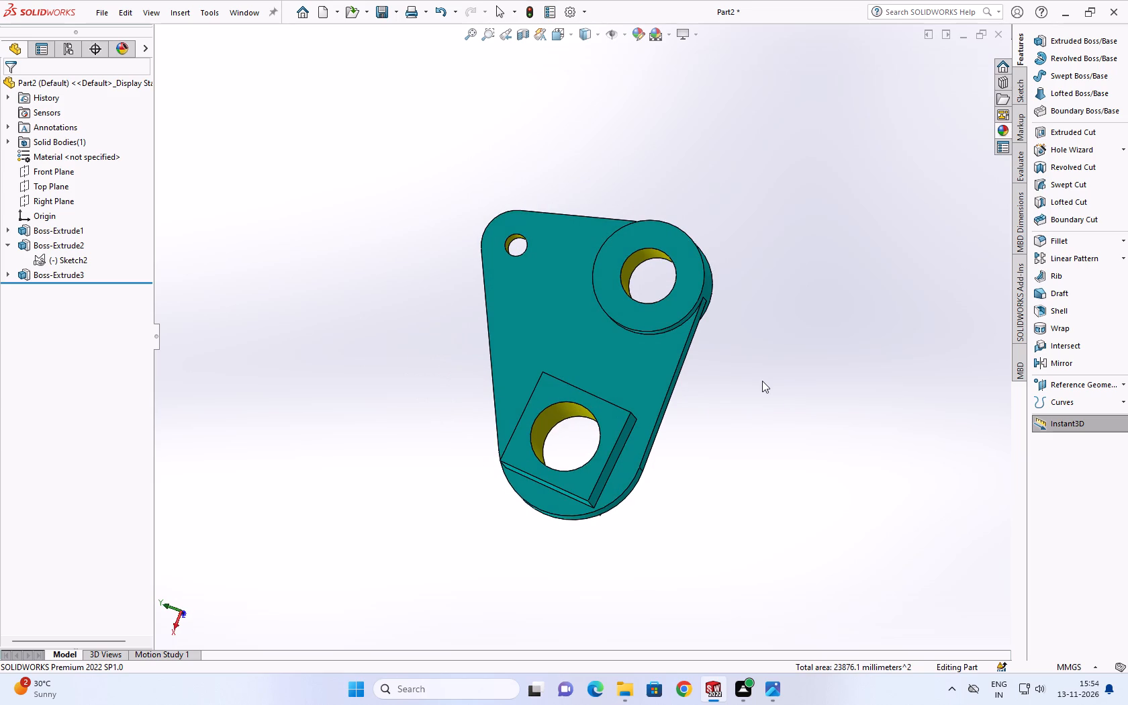
{"action": "scroll", "coordinate": [437, 335], "scroll_direction": "up", "scroll_amount": 1}
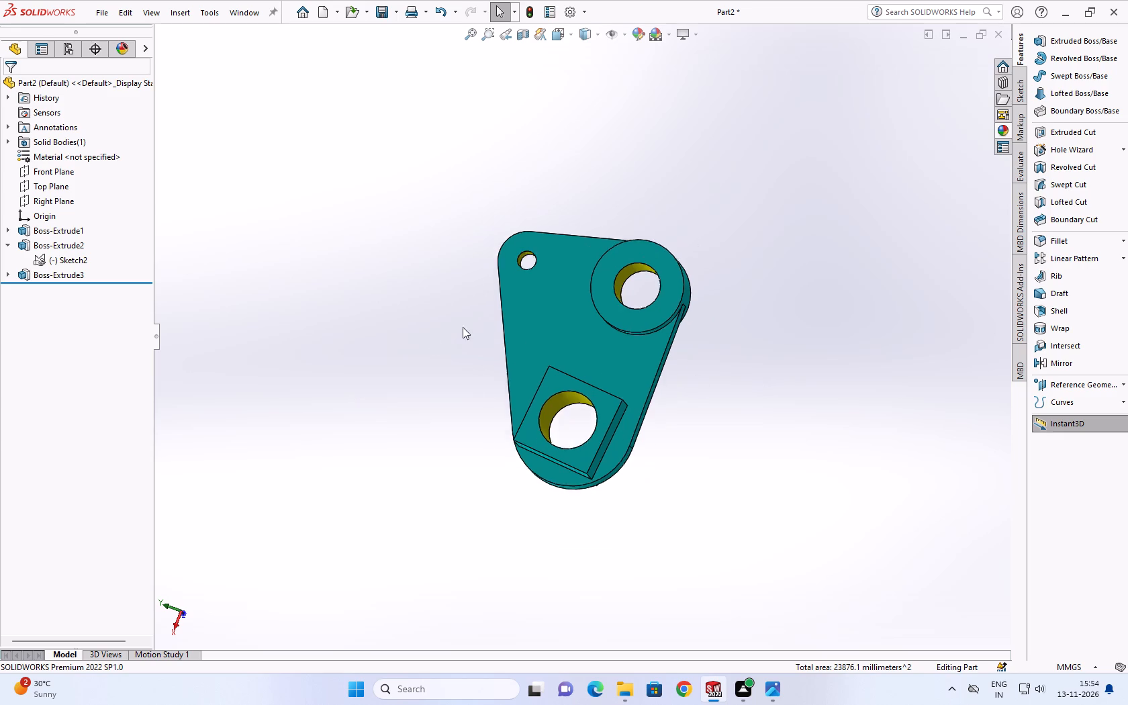
{"action": "scroll", "coordinate": [463, 327], "scroll_direction": "up", "scroll_amount": 2}
{"action": "middle_click_drag", "start_coordinate": [543, 323], "coordinate": [528, 347]}
{"action": "scroll", "coordinate": [543, 323], "scroll_direction": "down", "scroll_amount": 1}
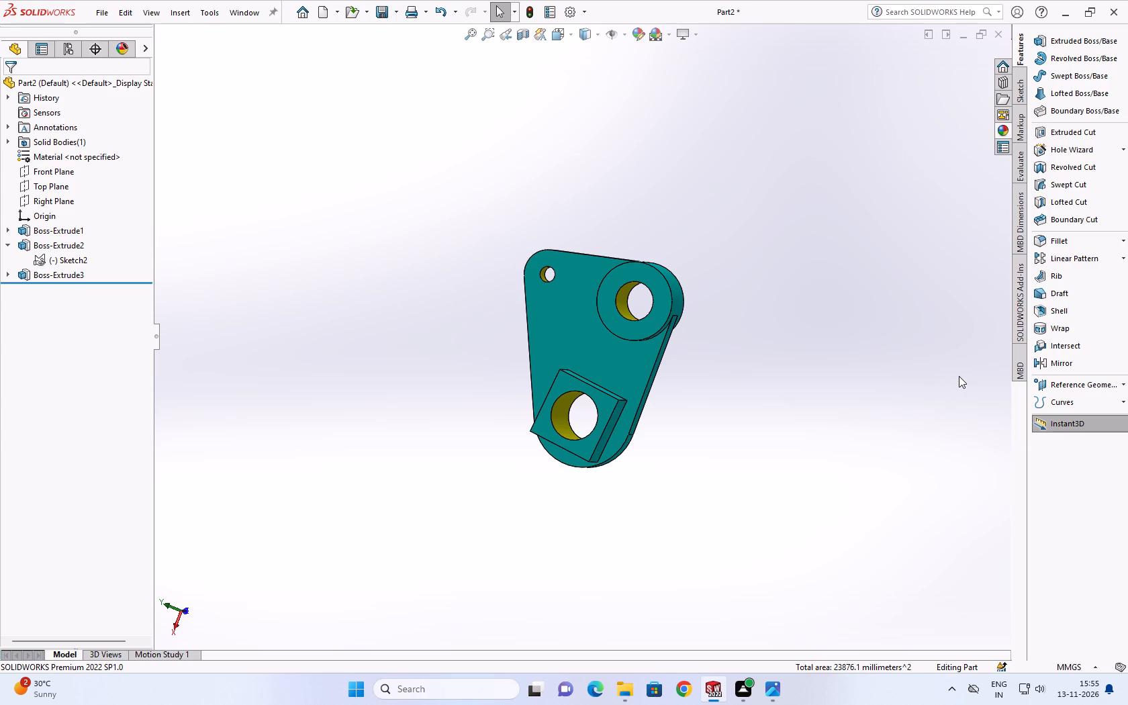
{"action": "scroll", "coordinate": [746, 346], "scroll_direction": "up", "scroll_amount": 1}
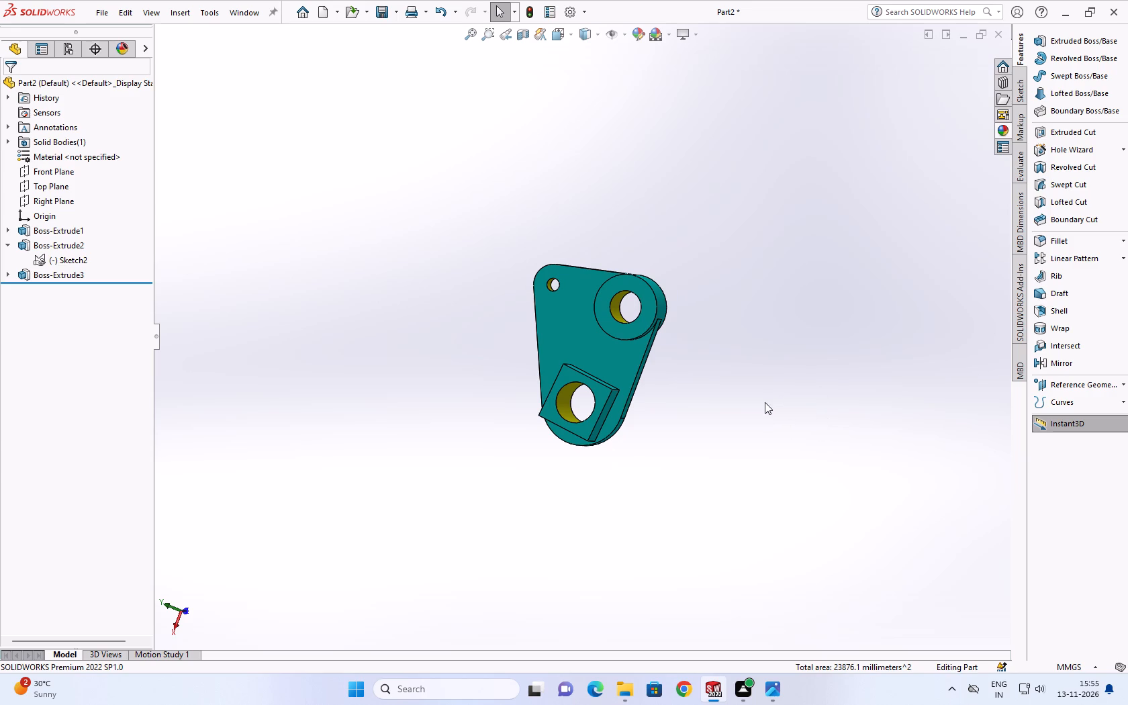
{"action": "scroll", "coordinate": [590, 355], "scroll_direction": "down", "scroll_amount": 5}
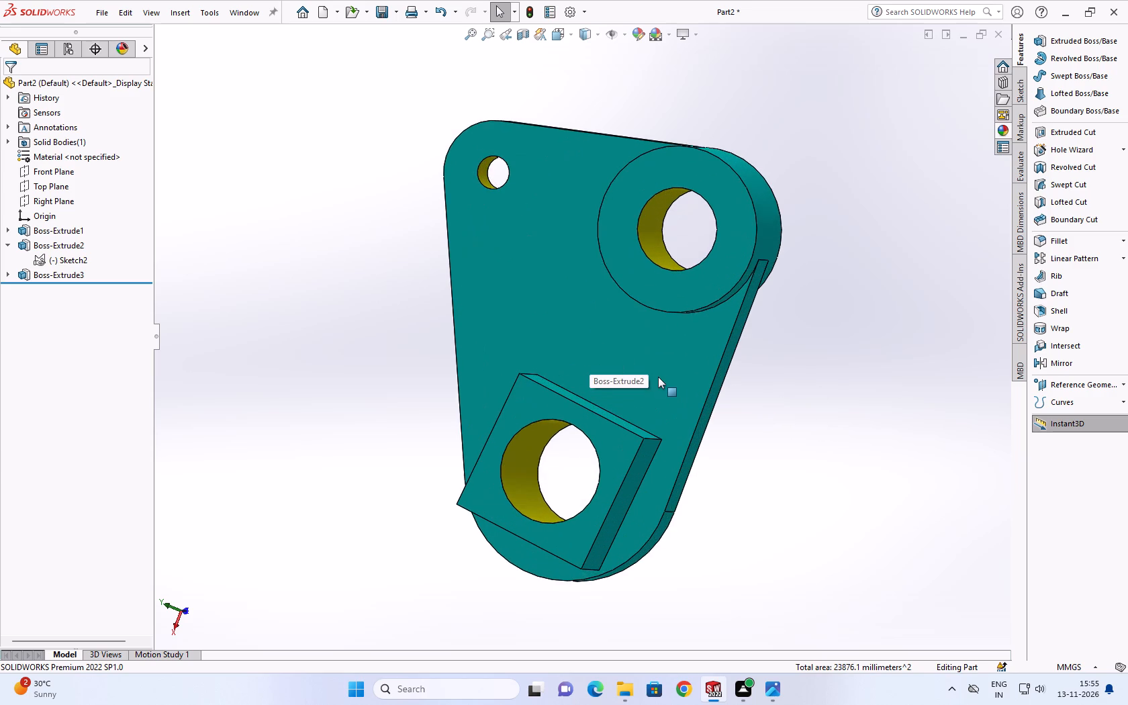
{"action": "scroll", "coordinate": [666, 379], "scroll_direction": "up", "scroll_amount": 1}
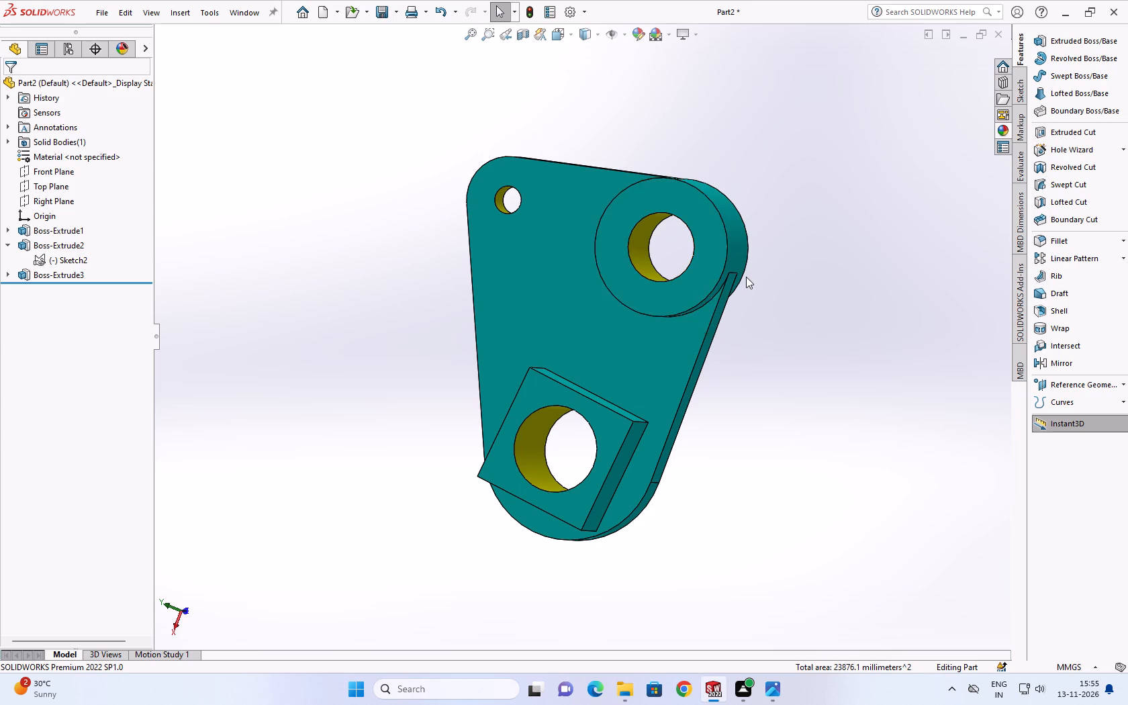
{"action": "scroll", "coordinate": [626, 305], "scroll_direction": "down", "scroll_amount": 2}
{"action": "scroll", "coordinate": [618, 356], "scroll_direction": "up", "scroll_amount": 2}
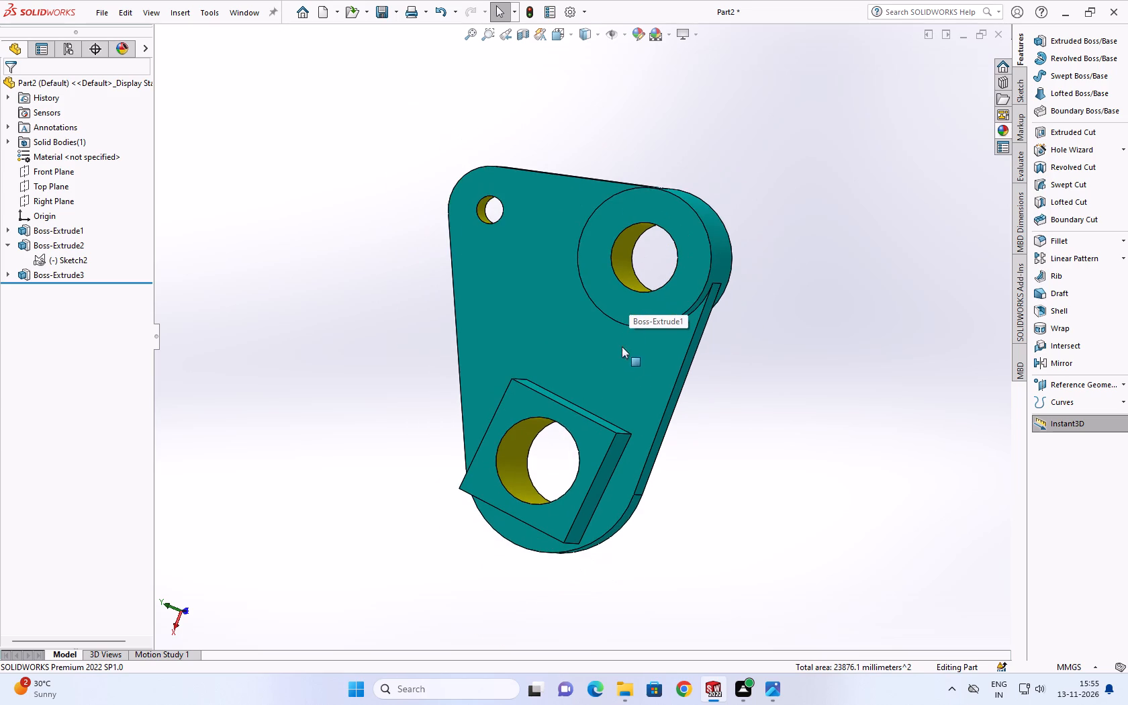
{"action": "middle_click_drag", "start_coordinate": [632, 365], "coordinate": [326, 132]}
{"action": "middle_click_drag", "start_coordinate": [389, 167], "coordinate": [626, 318]}
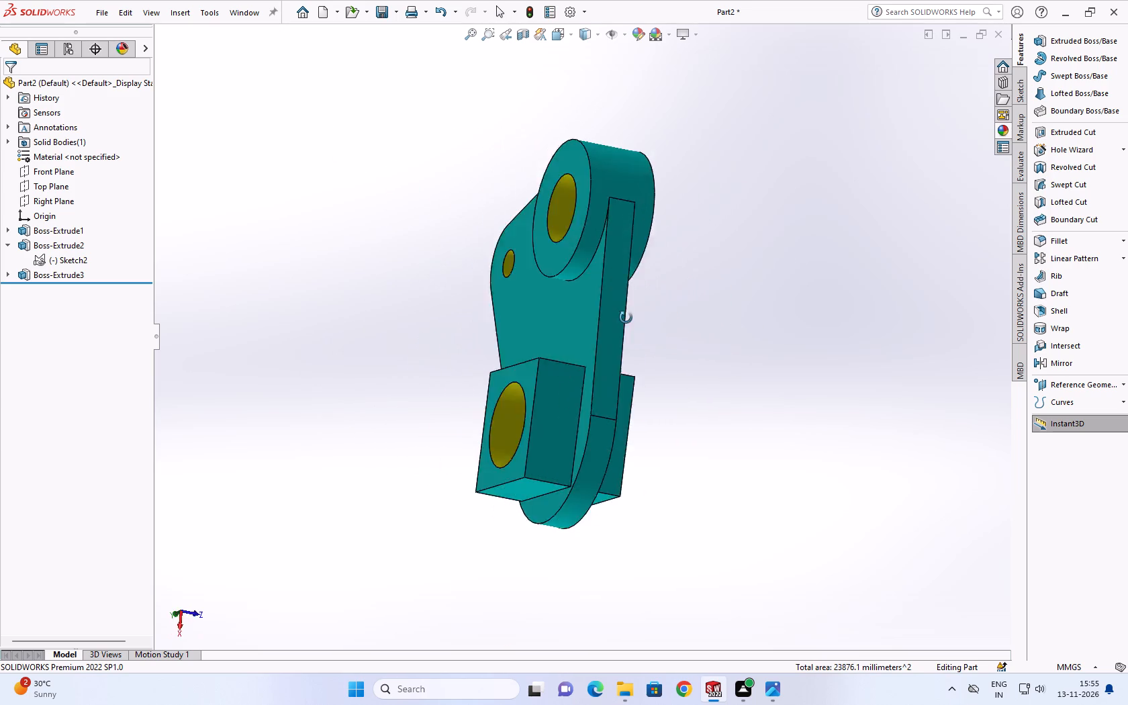
{"action": "middle_click_drag", "start_coordinate": [626, 318], "coordinate": [806, 280]}
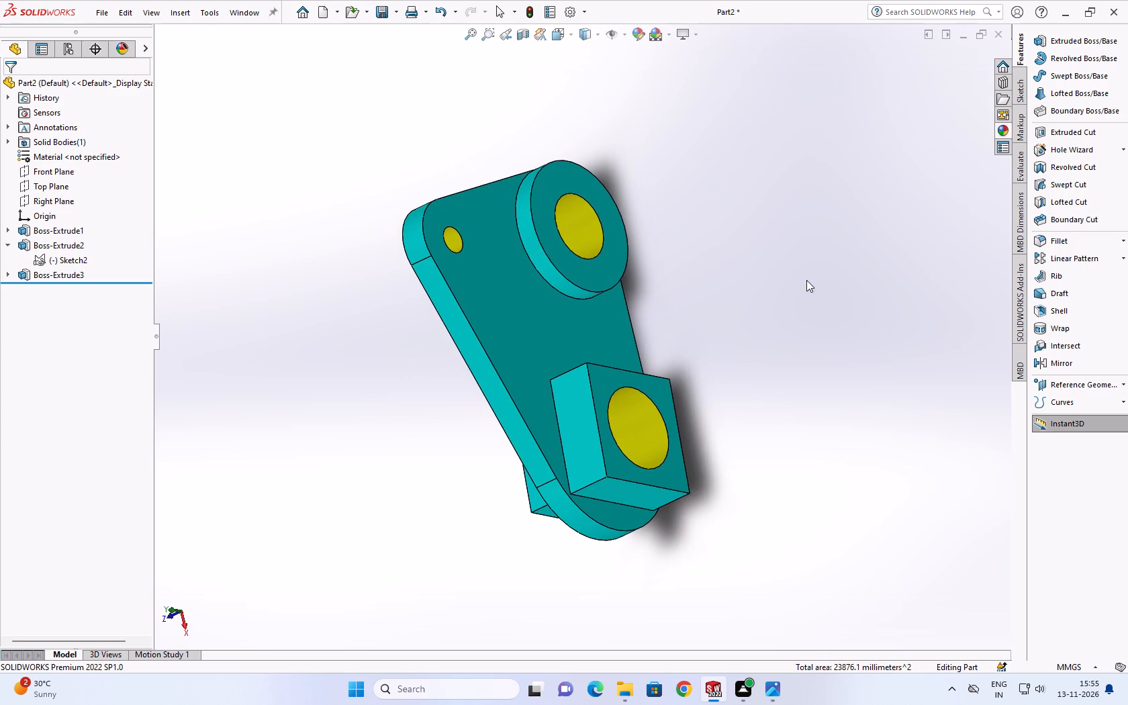
{"action": "scroll", "coordinate": [792, 277], "scroll_direction": "up", "scroll_amount": 3}
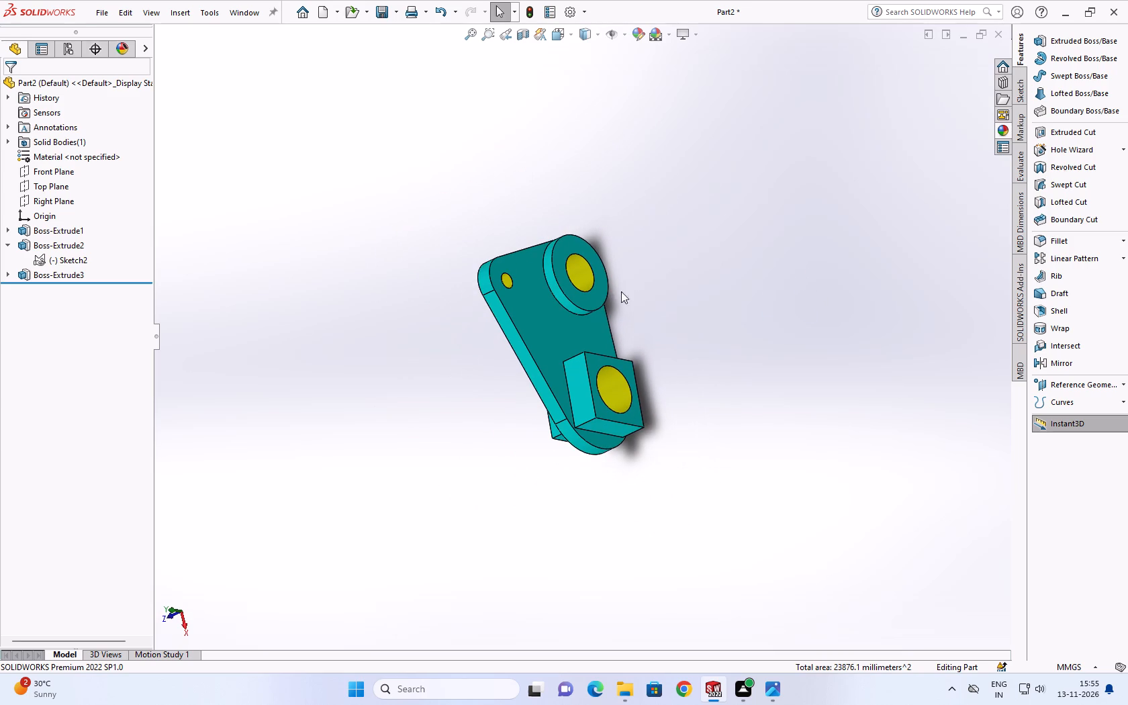
{"action": "scroll", "coordinate": [608, 308], "scroll_direction": "down", "scroll_amount": 4}
{"action": "middle_click_drag", "start_coordinate": [565, 322], "coordinate": [495, 397]}
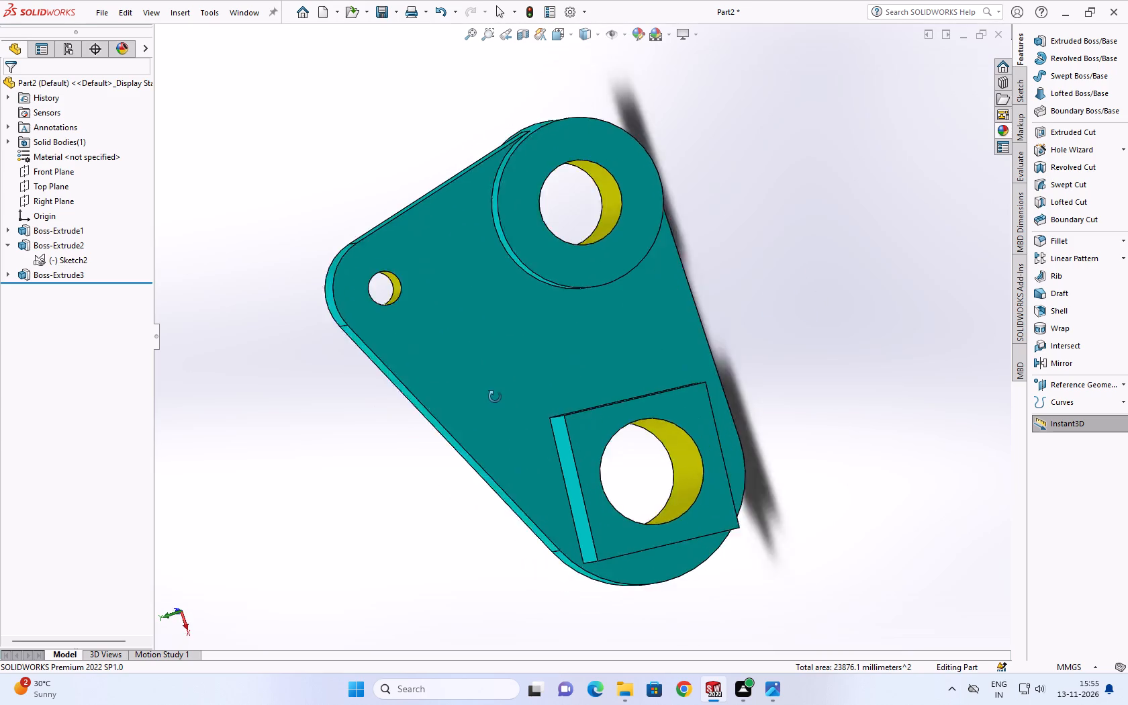
{"action": "middle_click_drag", "start_coordinate": [495, 397], "coordinate": [475, 387]}
{"action": "scroll", "coordinate": [439, 370], "scroll_direction": "up", "scroll_amount": 2}
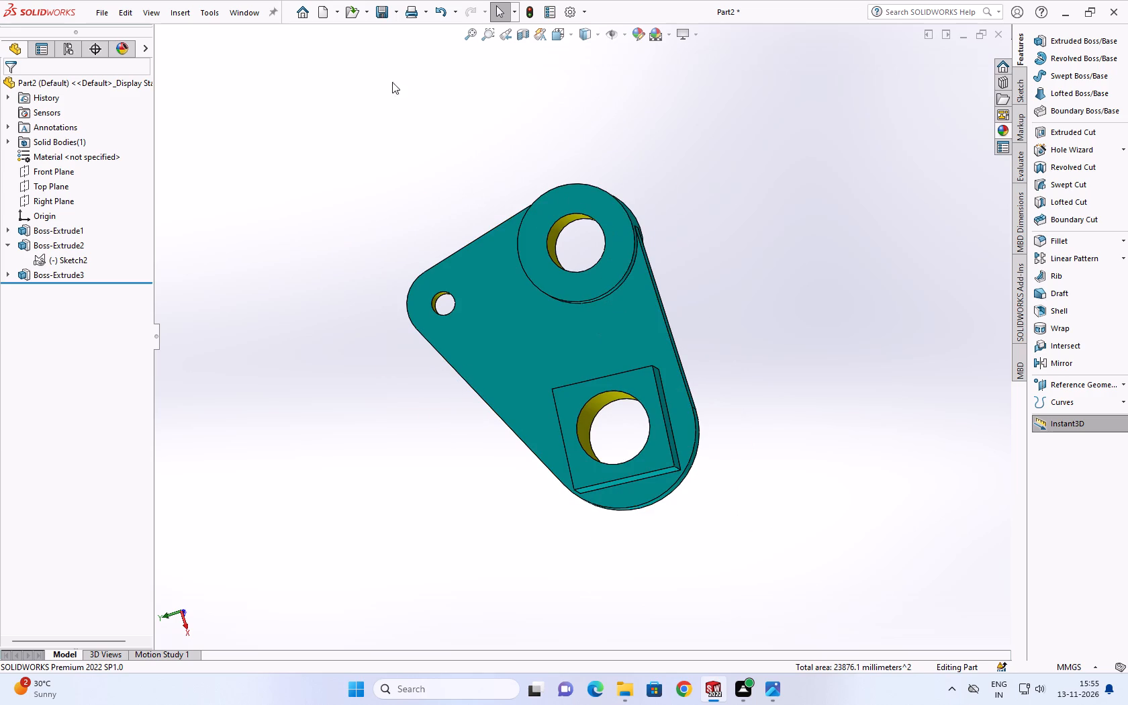
Save the part under the file name 2 in the part 14 folder.
{"action": "left_click", "coordinate": [382, 11]}
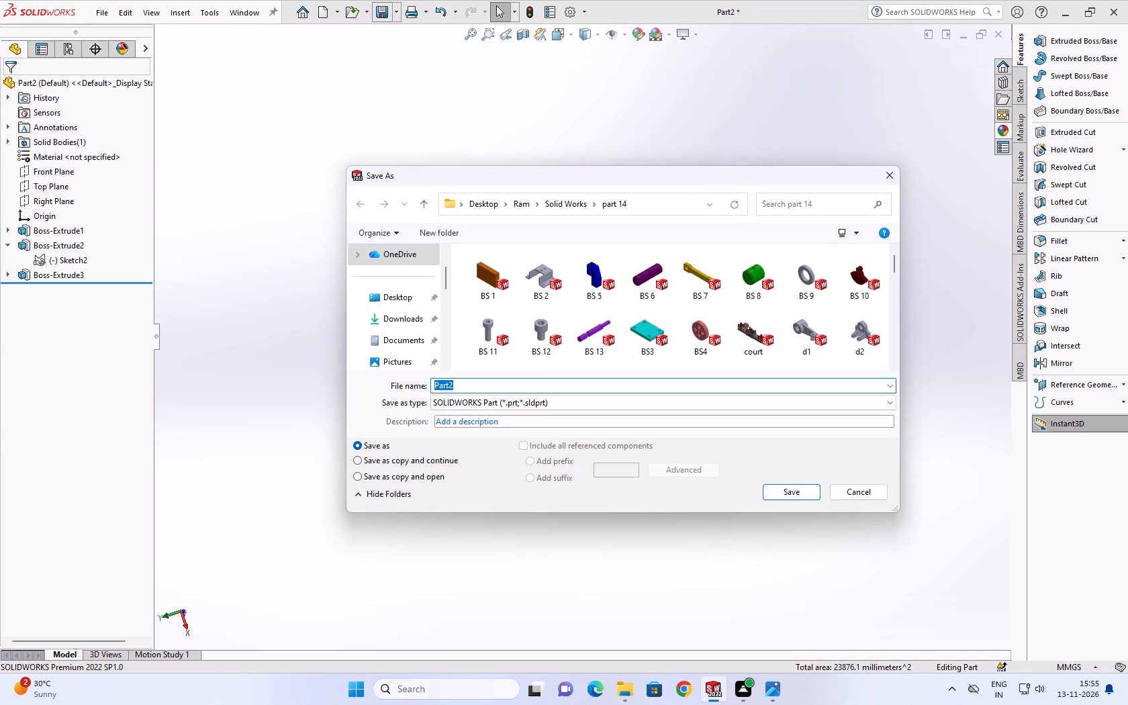
{"action": "key", "text": "BackSpace"}
{"action": "key", "text": "BackSpace"}
{"action": "key", "text": "BackSpace"}
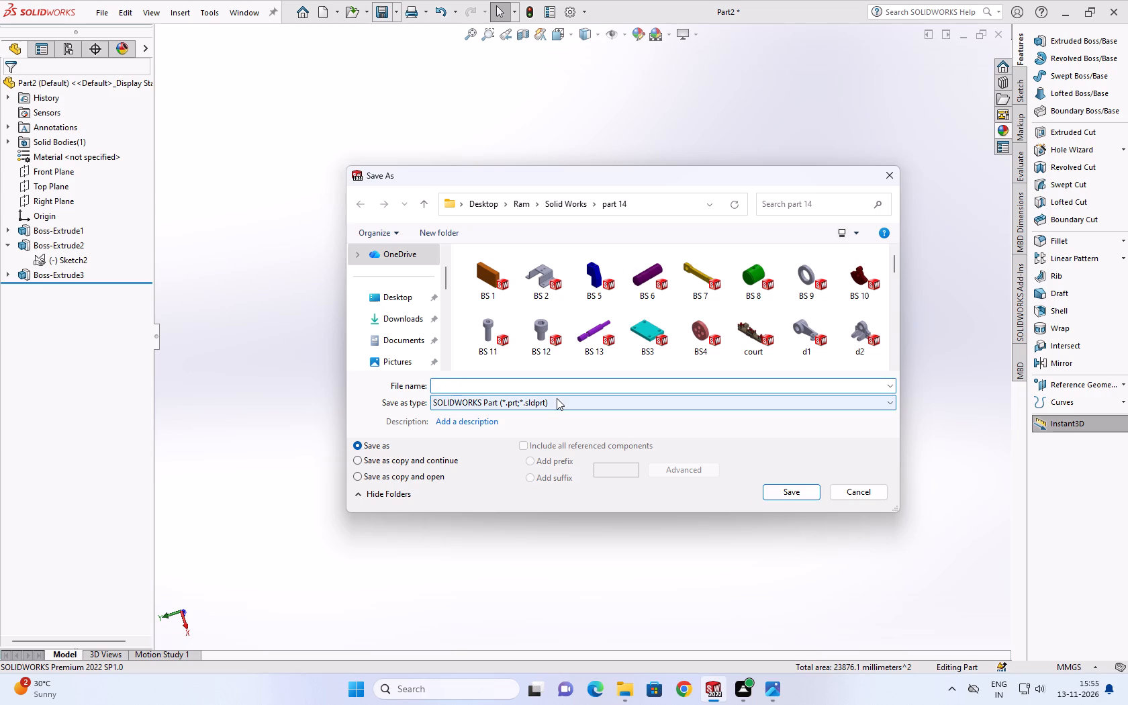
{"action": "key", "text": "2"}
{"action": "key", "text": "Return"}
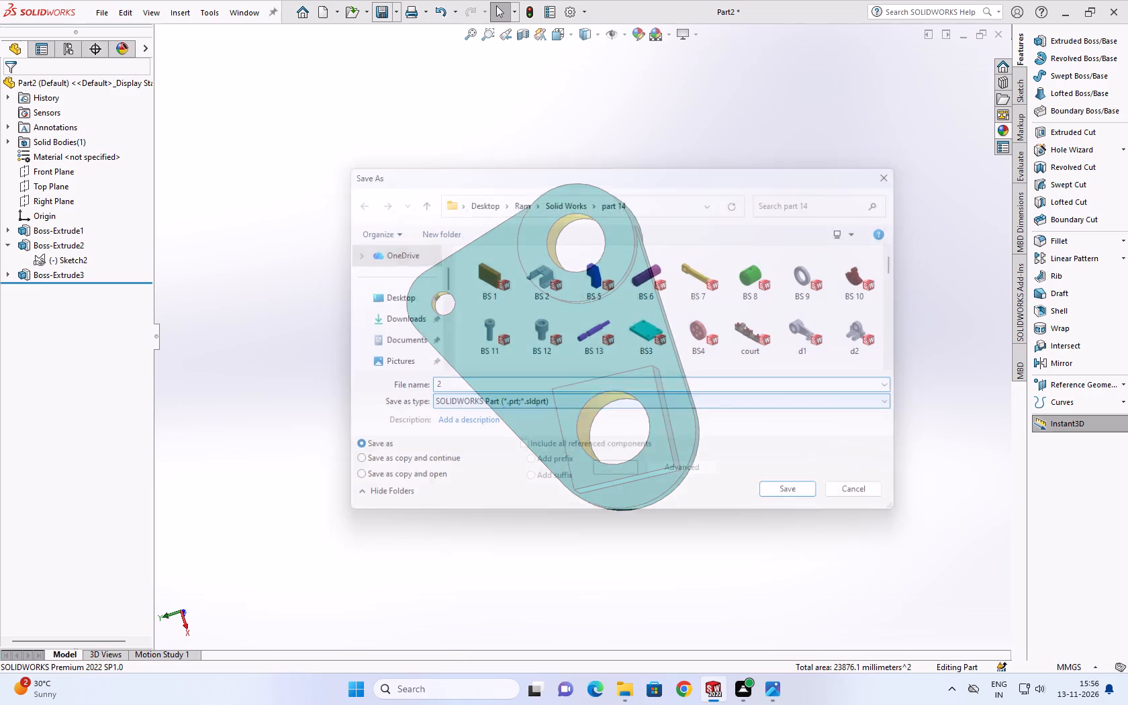